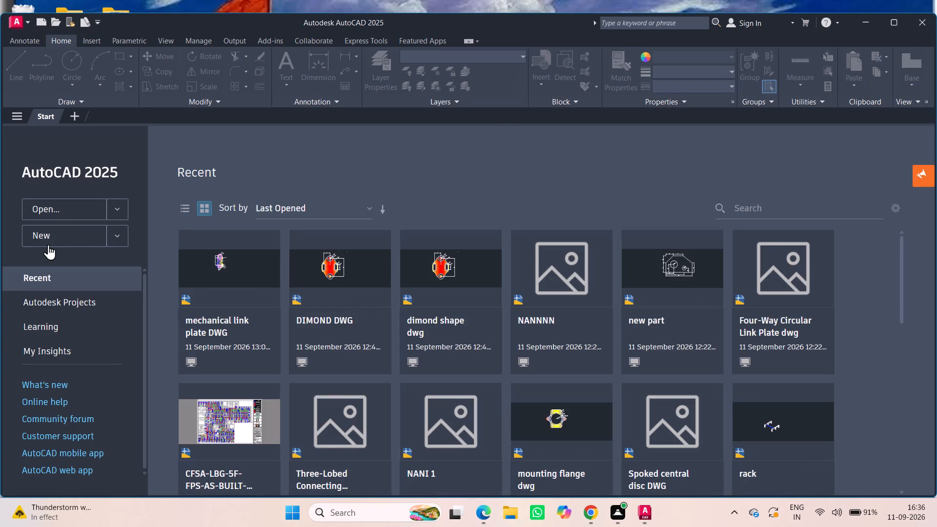
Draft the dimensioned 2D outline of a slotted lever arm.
Create a new blank drawing.
{"action": "left_click", "coordinate": [53, 234]}
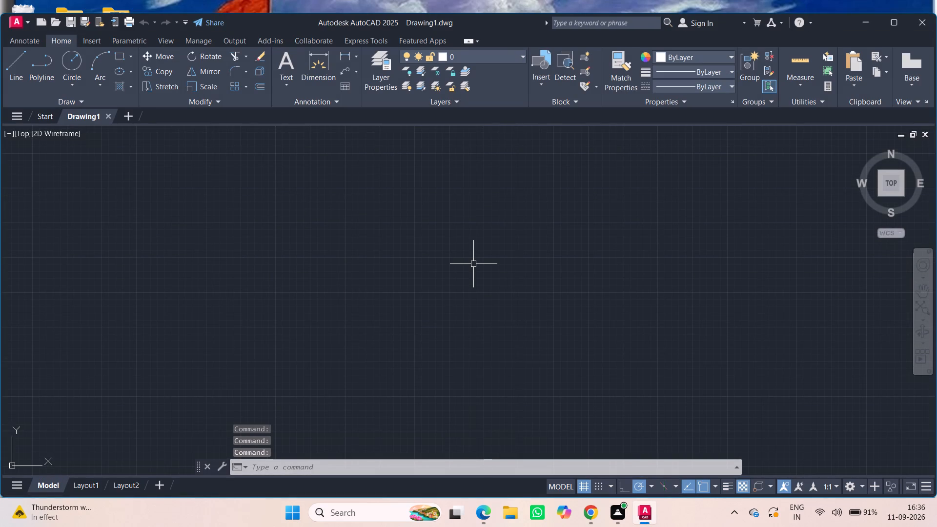
Run the LOGFILEON command.
{"action": "type", "text": "LOG"}
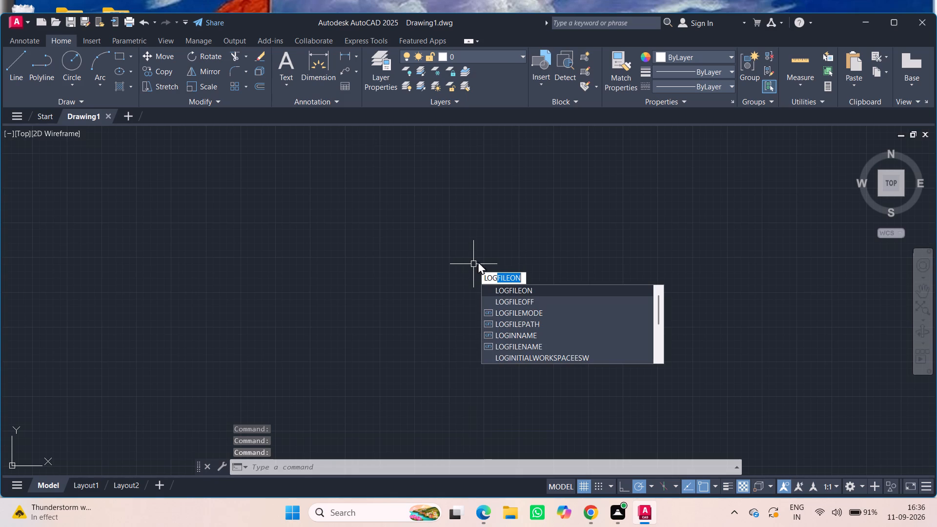
{"action": "left_click", "coordinate": [506, 285]}
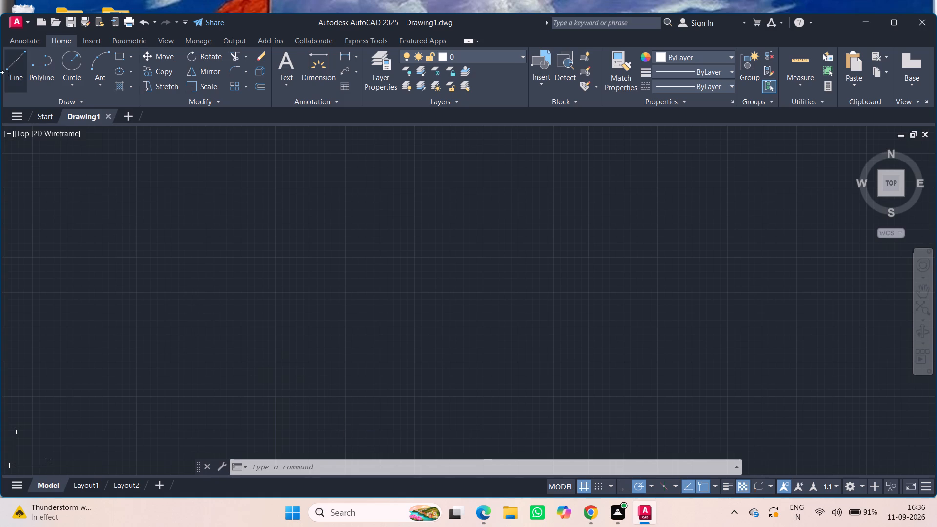
Draw a 149-unit horizontal base line in the empty drawing with the Line command.
{"action": "left_click", "coordinate": [13, 77]}
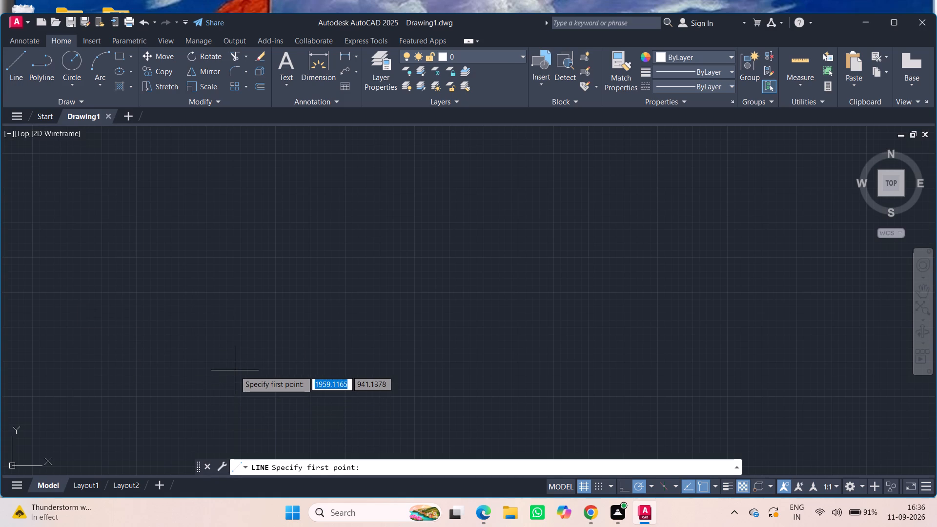
{"action": "scroll", "coordinate": [318, 283], "scroll_direction": "down", "scroll_amount": 1}
{"action": "scroll", "coordinate": [285, 396], "scroll_direction": "up", "scroll_amount": 7}
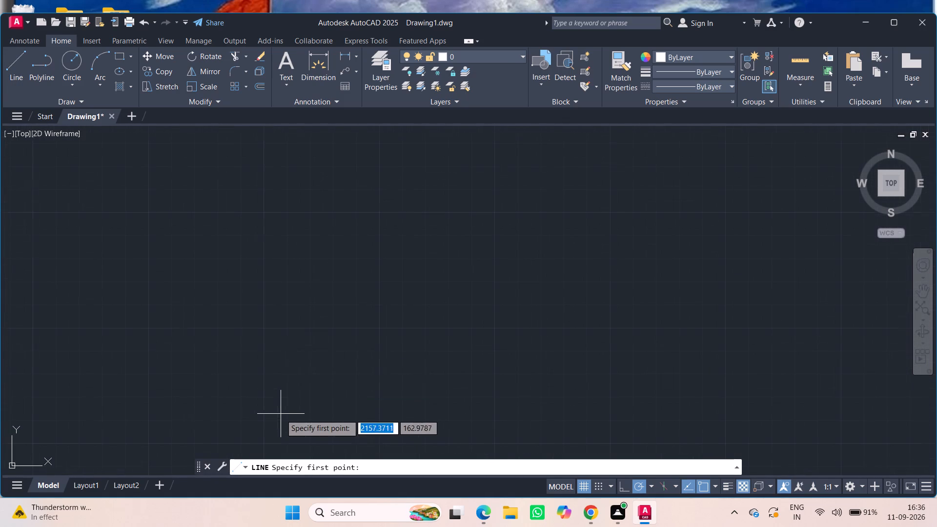
{"action": "left_click", "coordinate": [233, 360]}
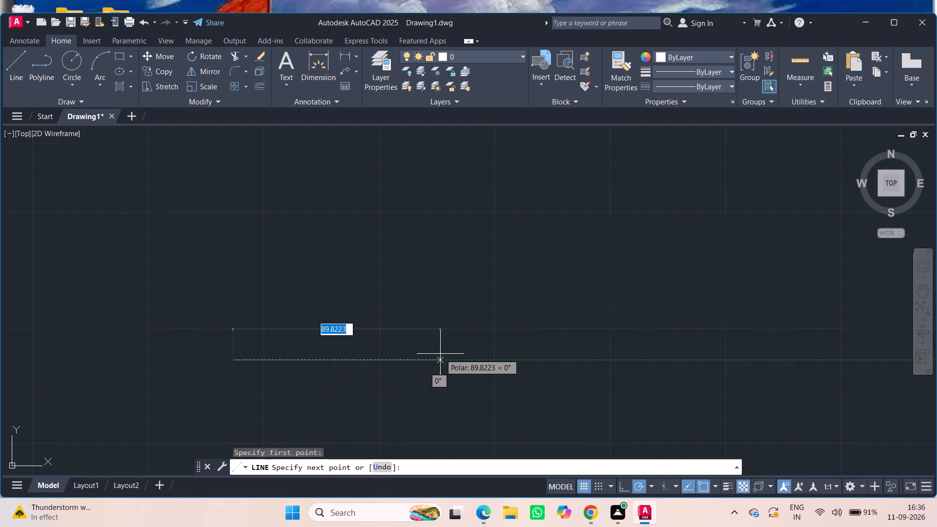
{"action": "type", "text": "149"}
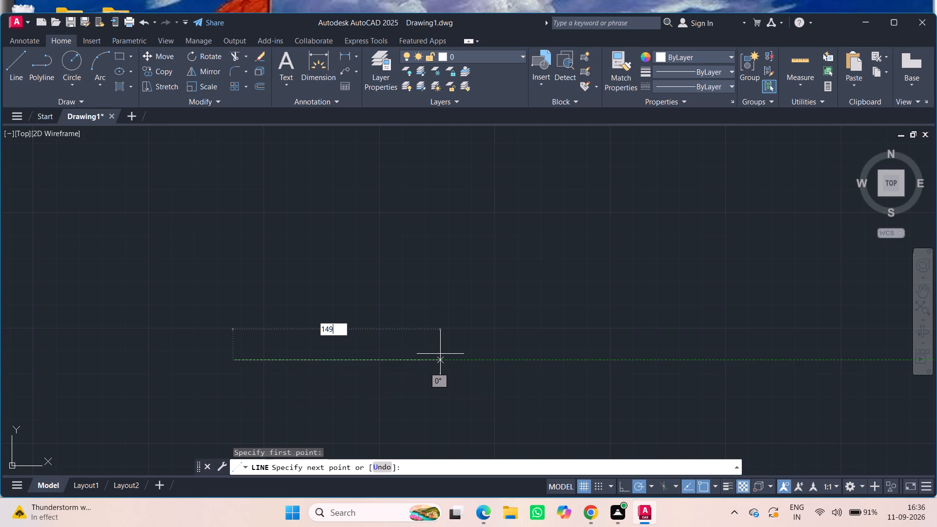
{"action": "key", "text": "Return"}
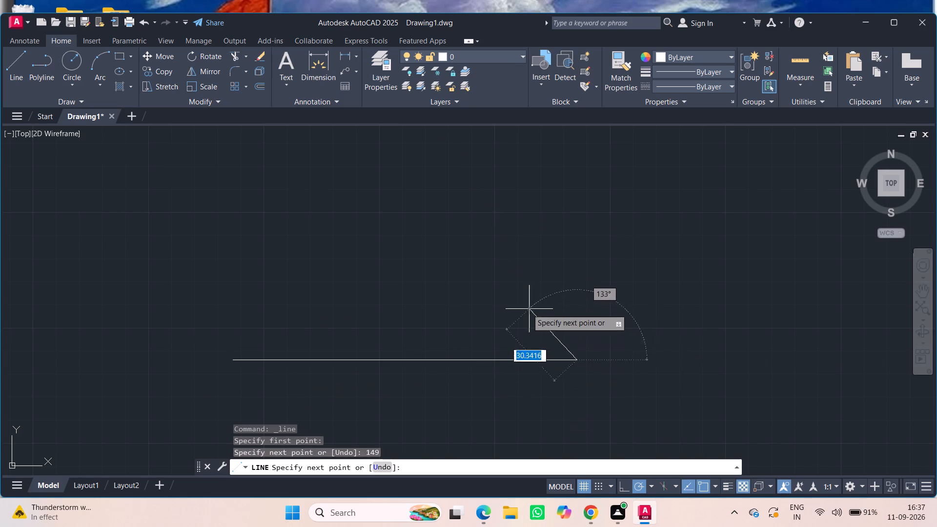
{"action": "scroll", "coordinate": [412, 307], "scroll_direction": "down", "scroll_amount": 1}
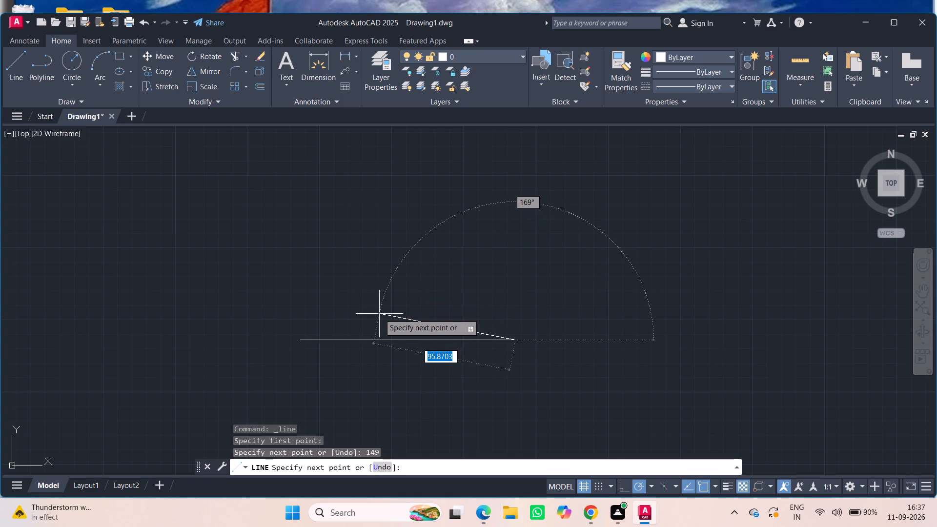
{"action": "key", "text": "Escape"}
Draw a line 62 units straight up from the base line's left end, continuing into a long horizontal line well past the base line's right end.
{"action": "key", "text": "space"}
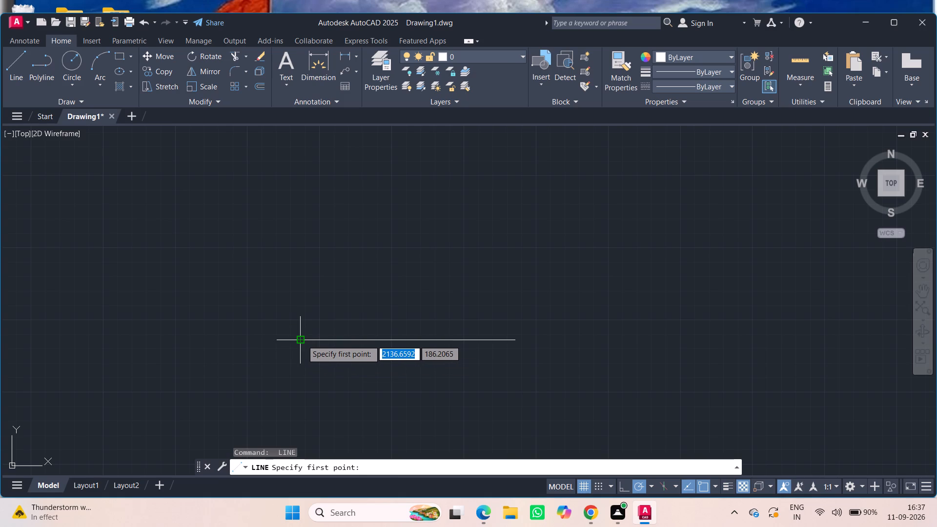
{"action": "left_click", "coordinate": [299, 341]}
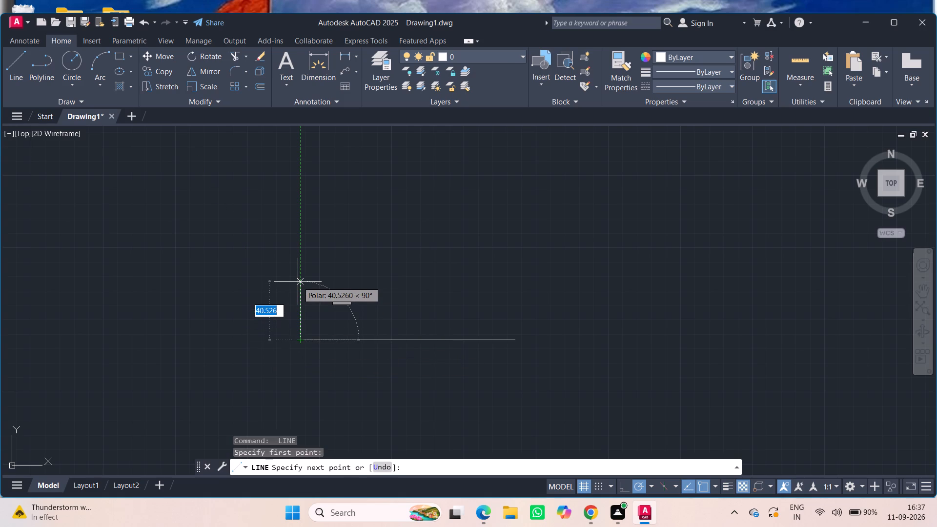
{"action": "type", "text": "62"}
{"action": "key", "text": "Return"}
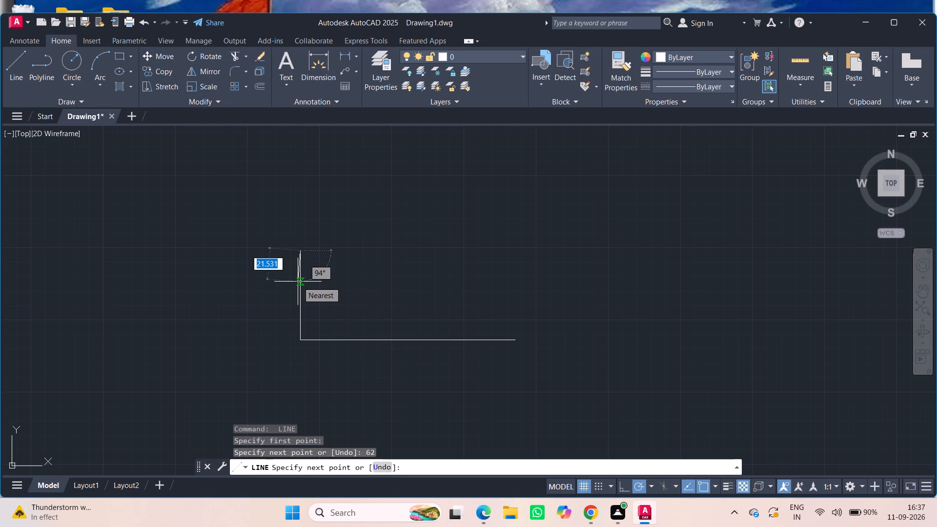
{"action": "left_click", "coordinate": [787, 246]}
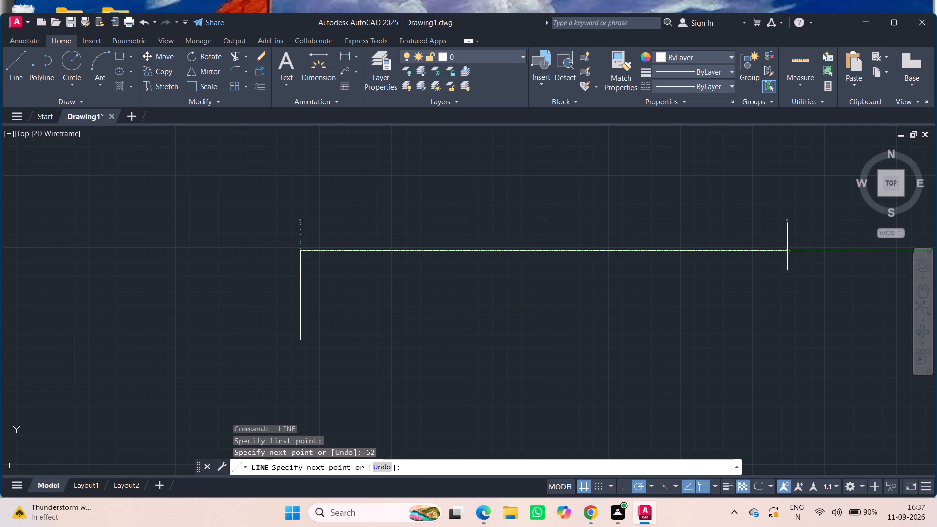
{"action": "key", "text": "Escape"}
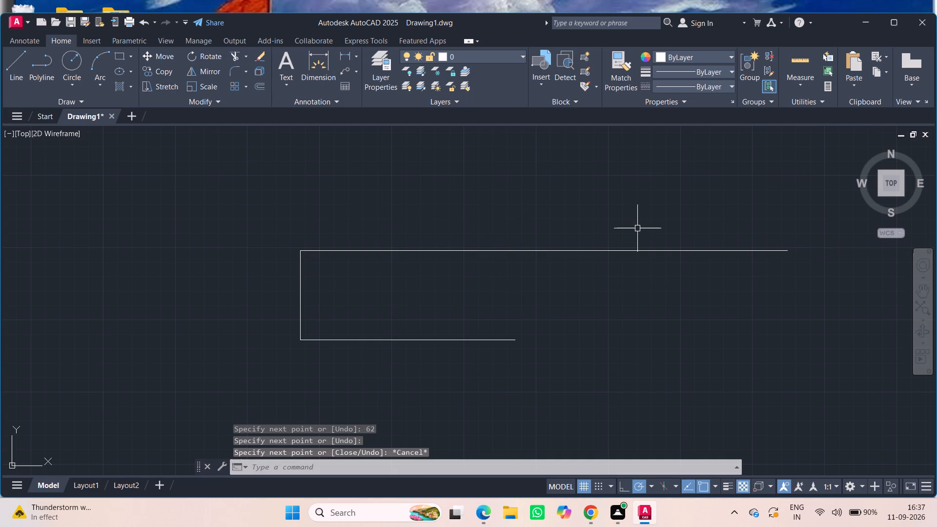
Draw a 62-unit vertical line upward from the left end of the long horizontal line.
{"action": "key", "text": "space"}
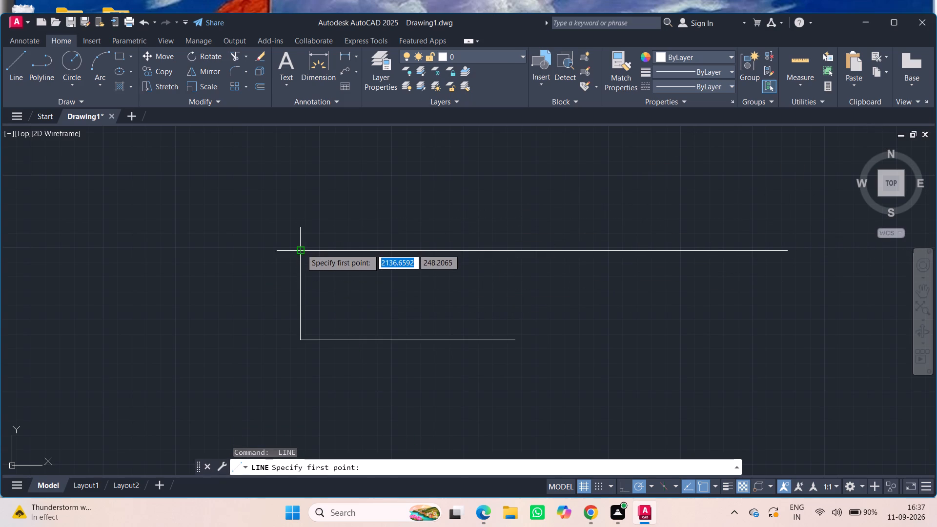
{"action": "left_click", "coordinate": [301, 249]}
{"action": "type", "text": "62"}
{"action": "key", "text": "Return"}
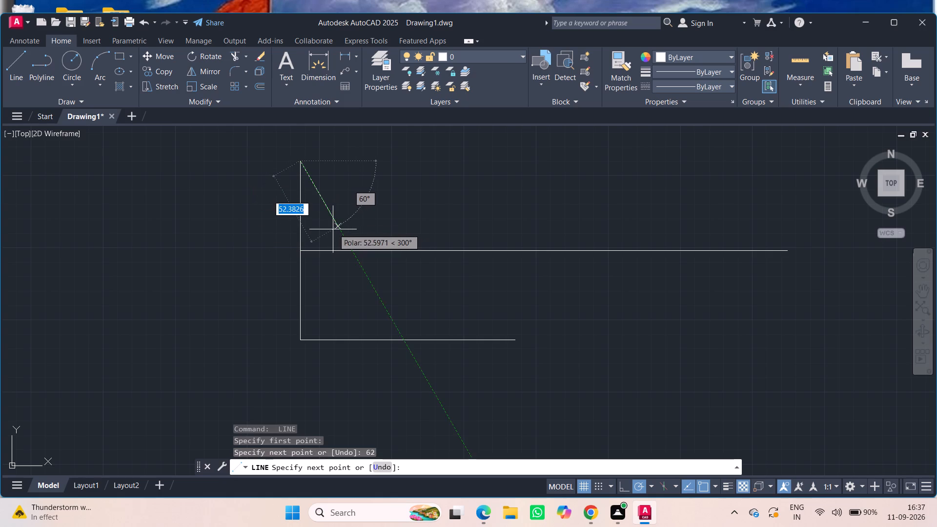
{"action": "key", "text": "Escape"}
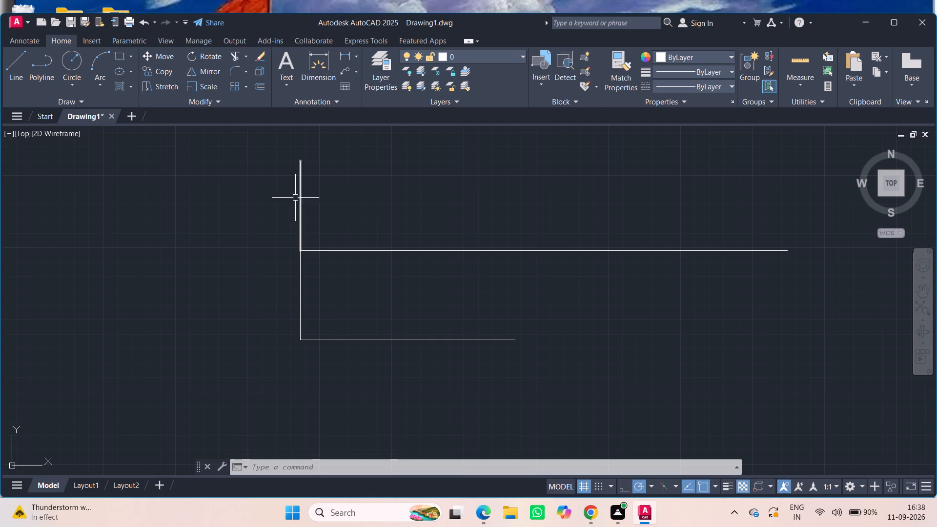
Draw a 90-unit horizontal line rightward from the top of the left vertical, continuing straight down past the long horizontal line.
{"action": "left_click", "coordinate": [22, 77]}
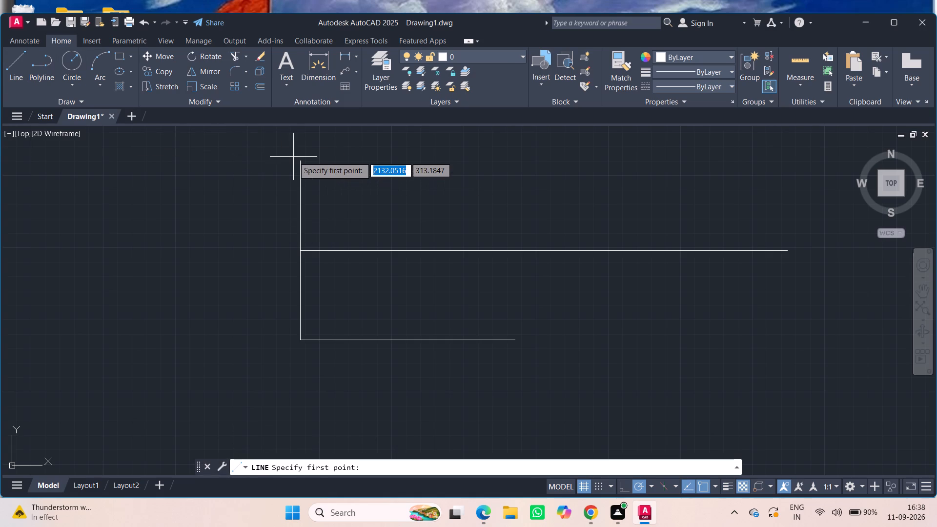
{"action": "left_click", "coordinate": [298, 162]}
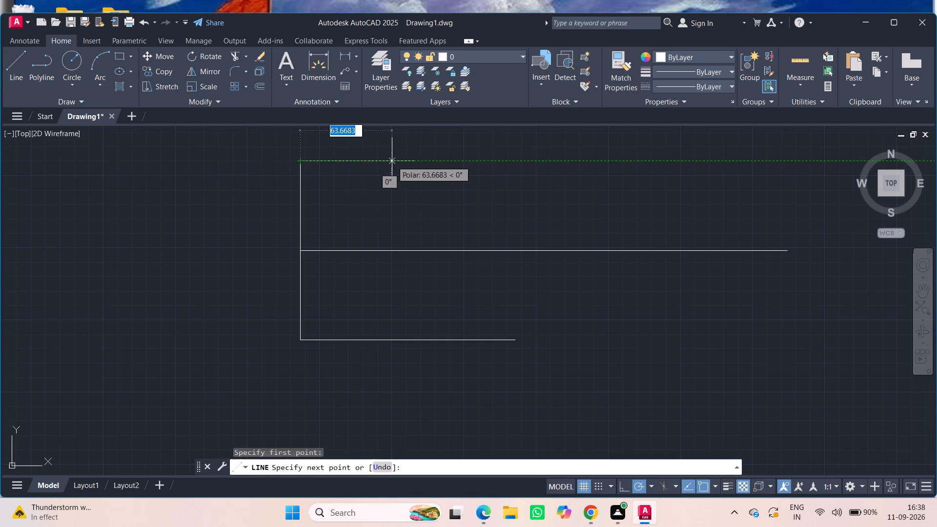
{"action": "type", "text": "90"}
{"action": "key", "text": "Return"}
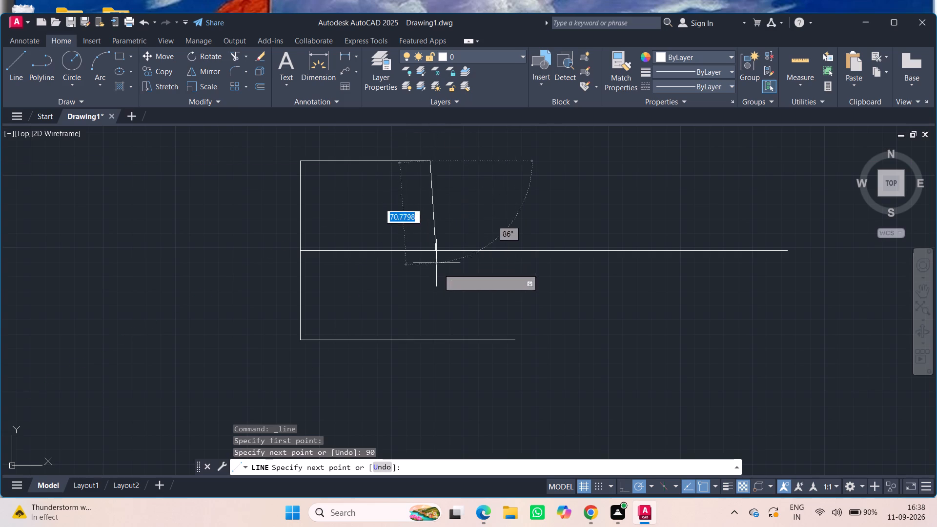
{"action": "left_click", "coordinate": [430, 305]}
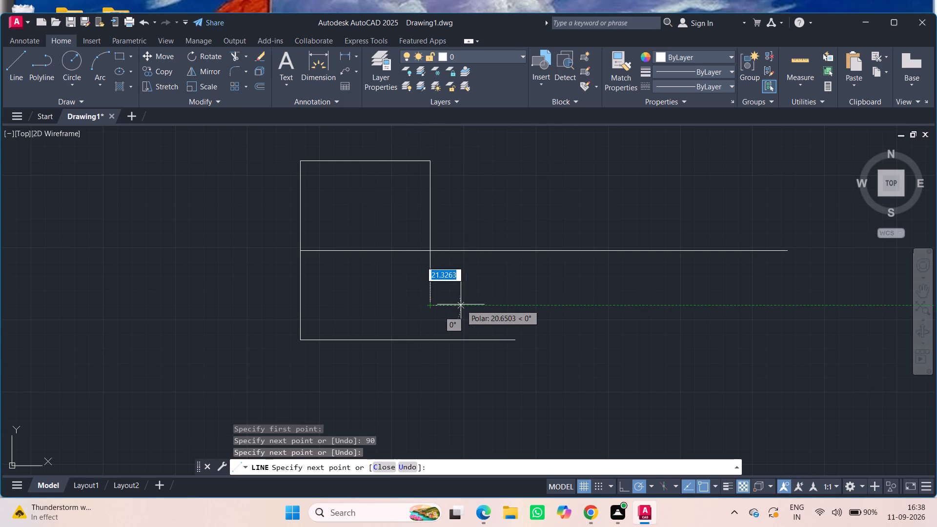
{"action": "key", "text": "Escape"}
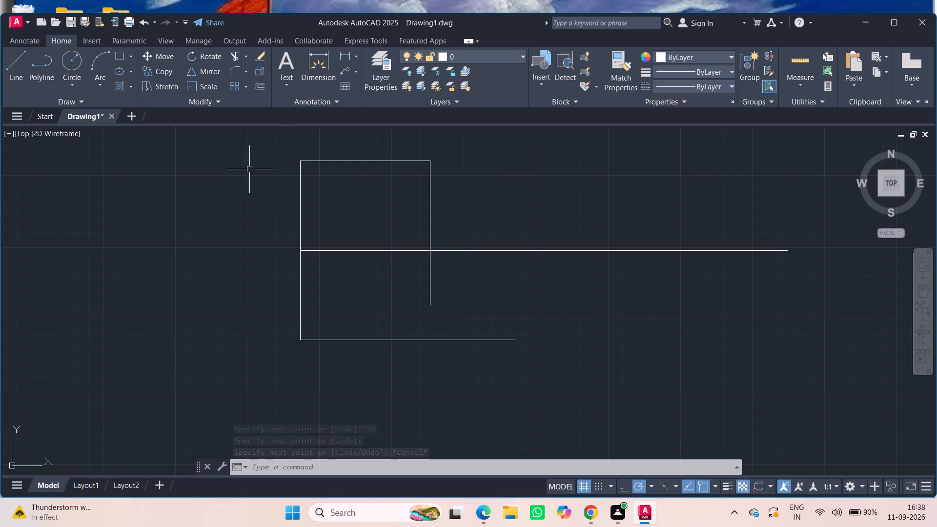
Draw a circle of radius 20 centred on the left end of the long horizontal line.
{"action": "left_click", "coordinate": [81, 73]}
{"action": "left_click", "coordinate": [100, 105]}
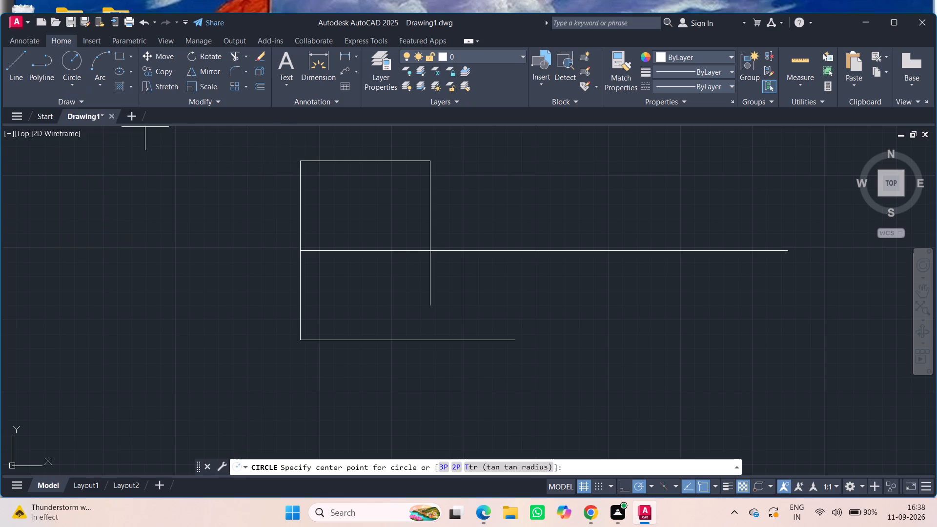
{"action": "left_click", "coordinate": [304, 250]}
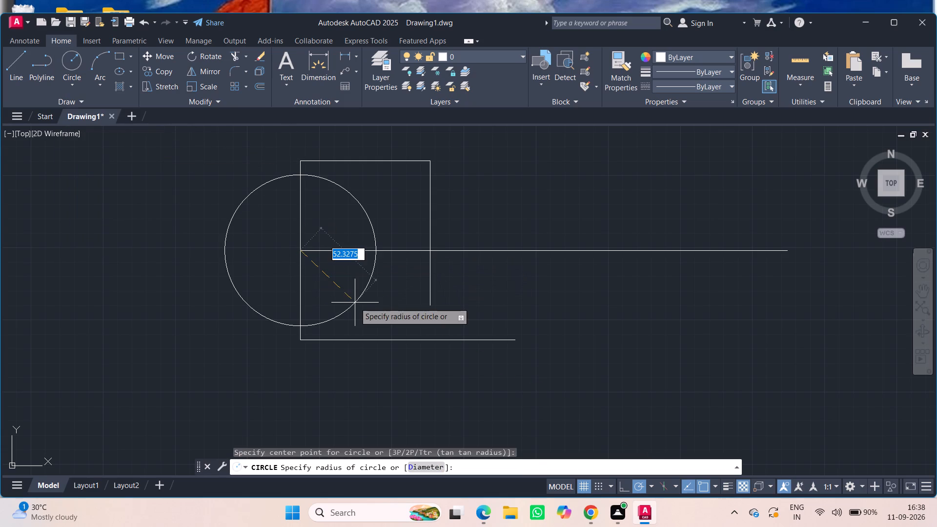
{"action": "type", "text": "20"}
{"action": "key", "text": "Return"}
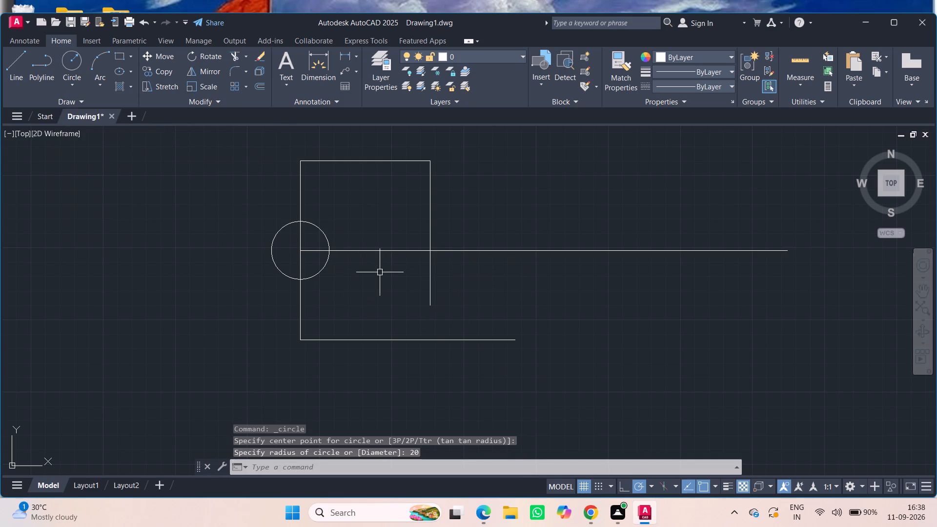
Draw a circle of radius 20 centred where the inner vertical crosses the long horizontal line.
{"action": "key", "text": "space"}
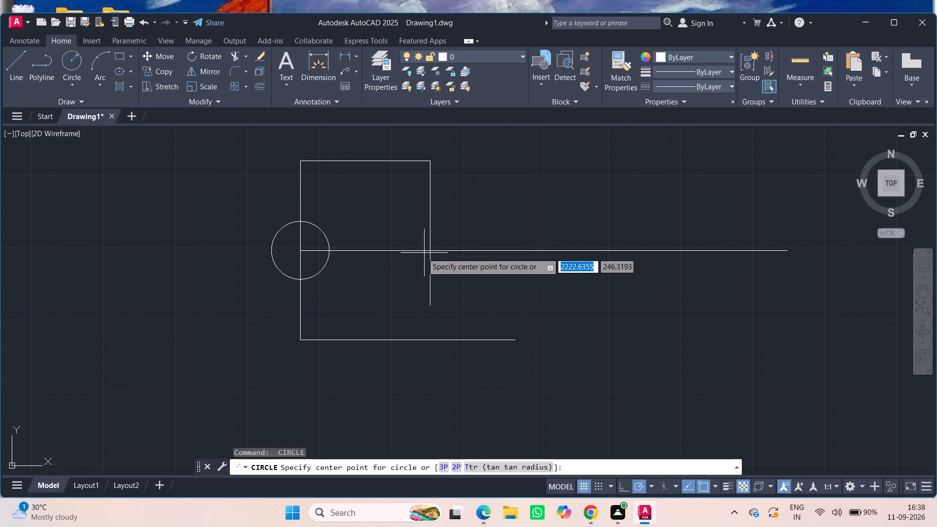
{"action": "left_click", "coordinate": [432, 253]}
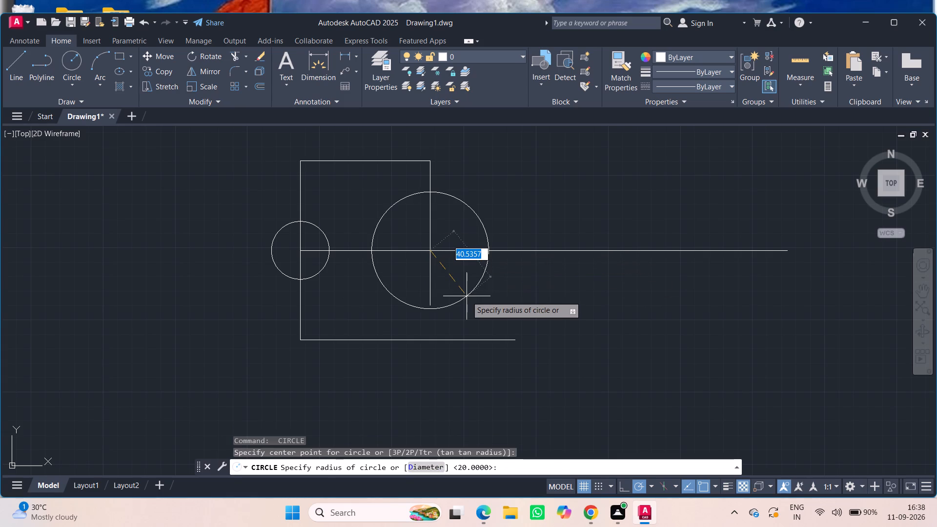
{"action": "type", "text": "20"}
{"action": "key", "text": "Return"}
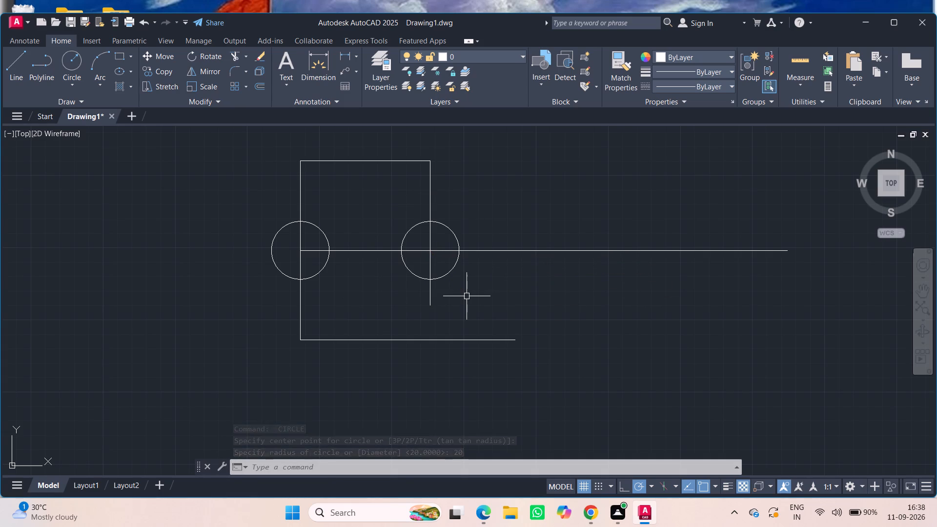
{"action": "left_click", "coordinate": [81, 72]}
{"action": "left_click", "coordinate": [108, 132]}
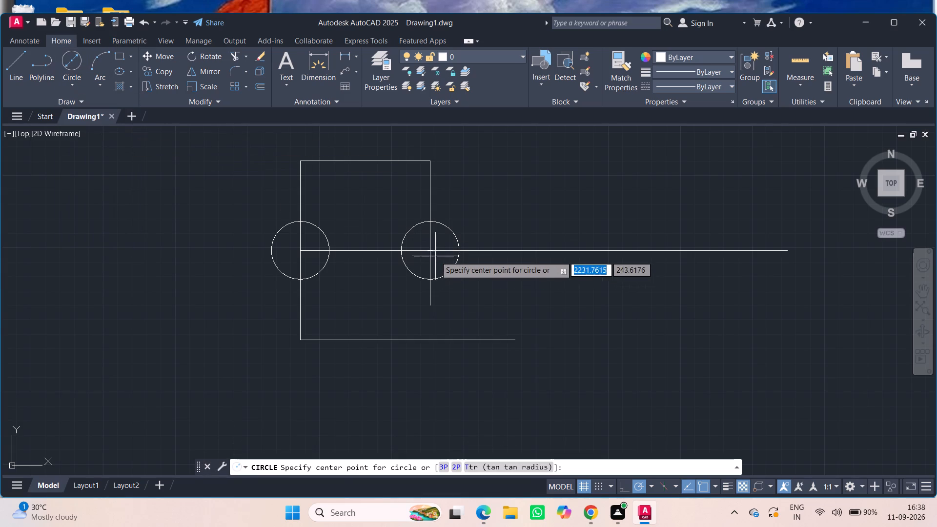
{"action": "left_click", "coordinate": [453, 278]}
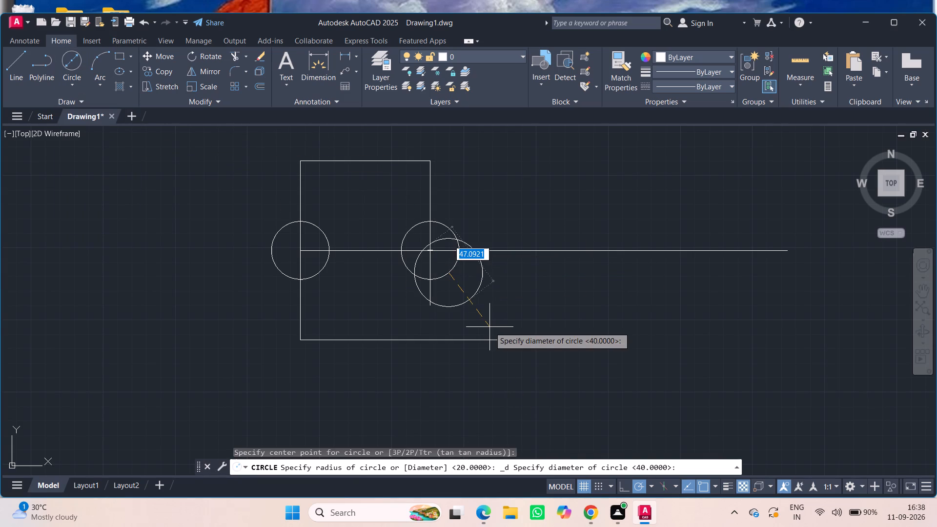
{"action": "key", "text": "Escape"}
Draw a 33-diameter circle concentric with the circle at the inner vertical's crossing.
{"action": "left_click", "coordinate": [70, 56]}
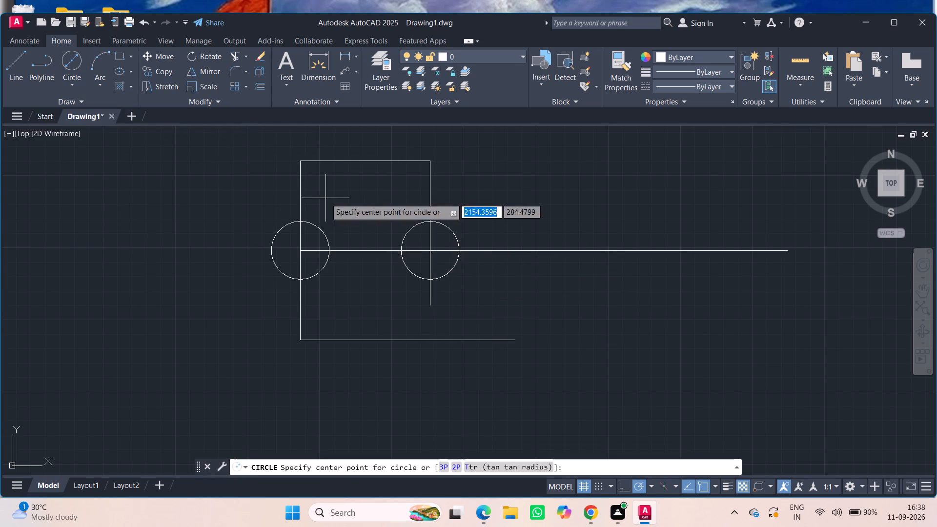
{"action": "left_click", "coordinate": [428, 252]}
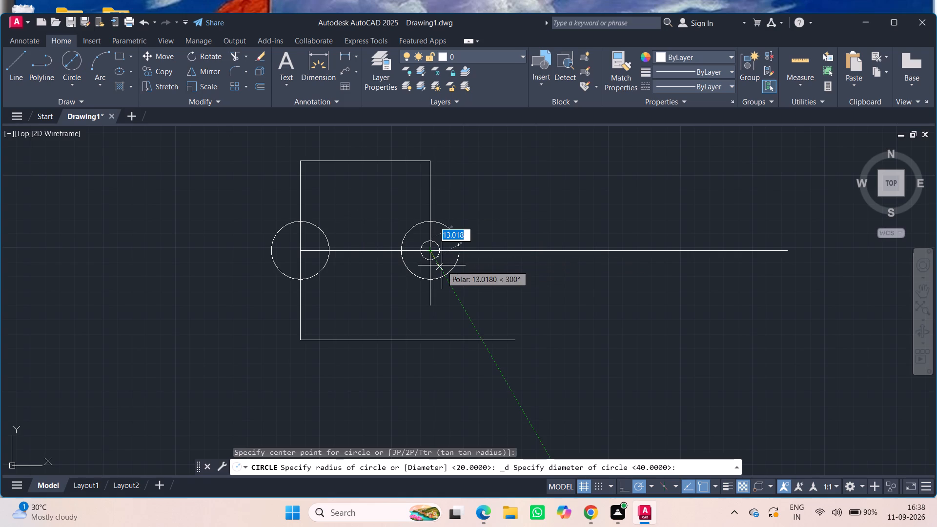
{"action": "type", "text": "33"}
{"action": "key", "text": "Return"}
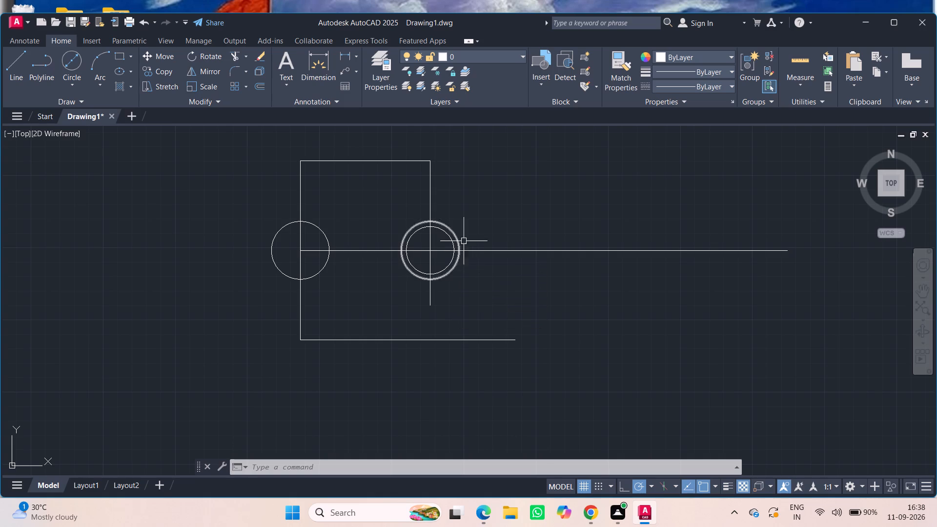
Draw a 187-unit horizontal line rightward from the top of the left vertical, continuing straight down past the long horizontal line.
{"action": "left_click", "coordinate": [13, 73]}
{"action": "left_click", "coordinate": [297, 163]}
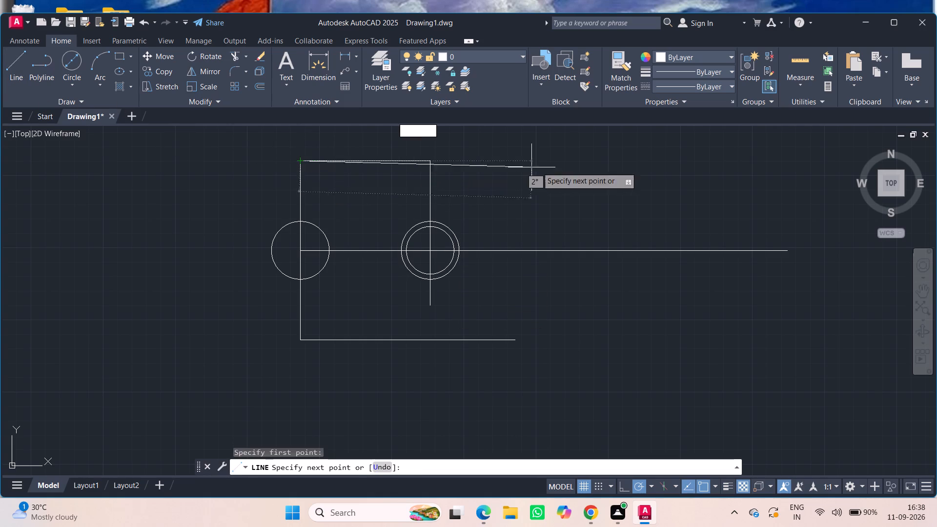
{"action": "type", "text": "187"}
{"action": "key", "text": "Return"}
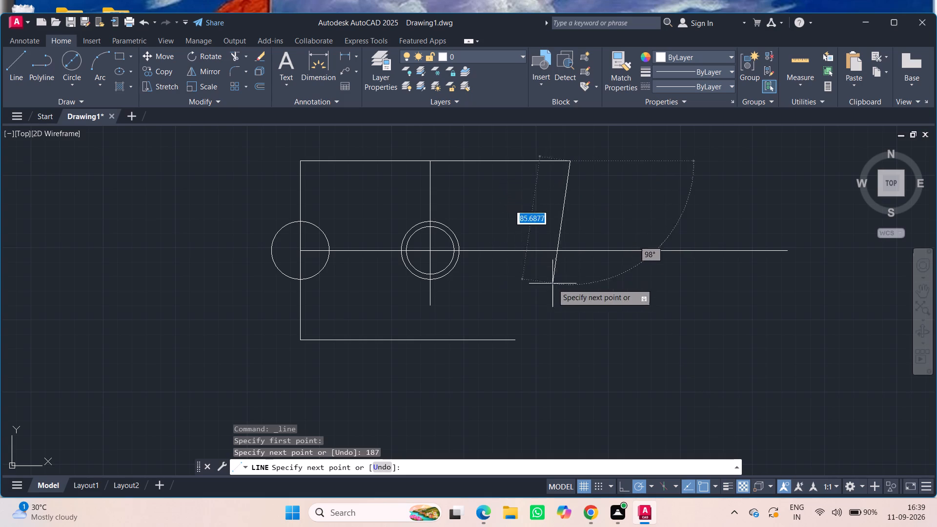
{"action": "left_click", "coordinate": [572, 299]}
{"action": "key", "text": "Escape"}
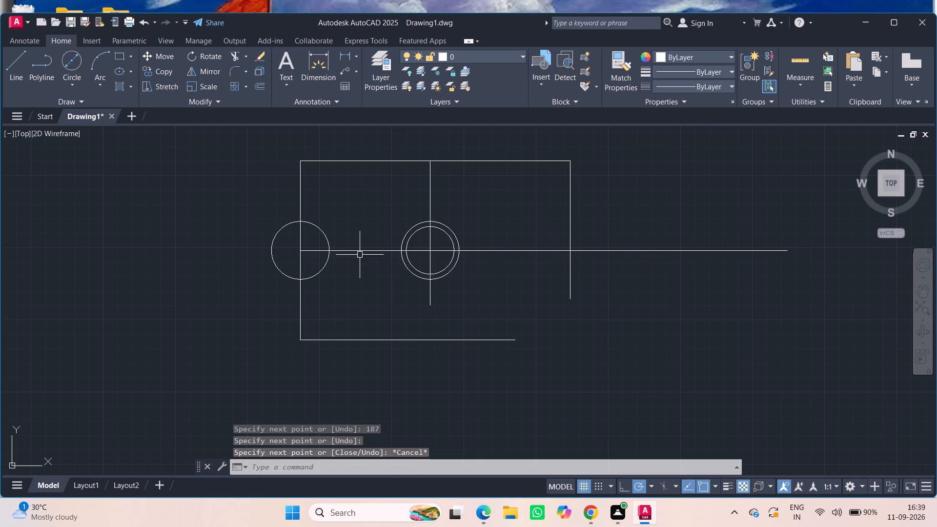
Draw a circle of radius 20 centred where the new right vertical crosses the long horizontal line.
{"action": "left_click", "coordinate": [83, 78]}
{"action": "left_click", "coordinate": [88, 114]}
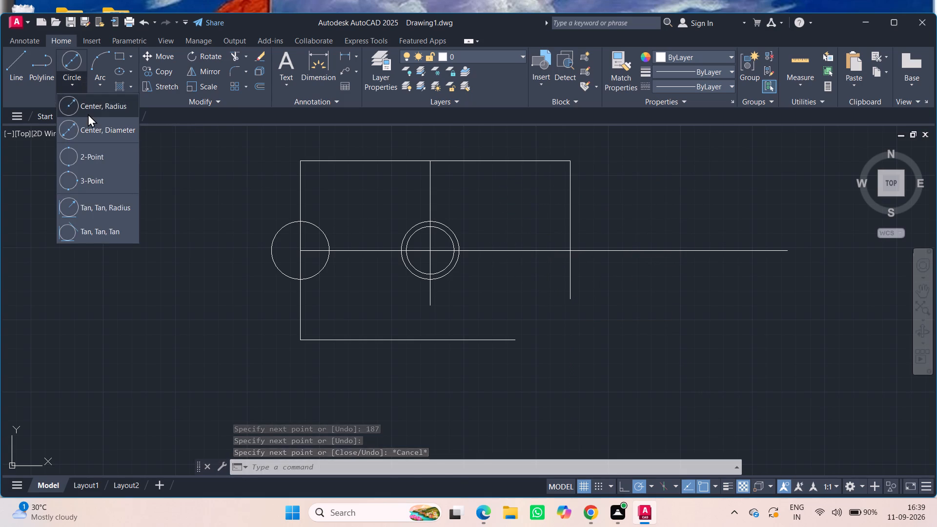
{"action": "left_click", "coordinate": [571, 251]}
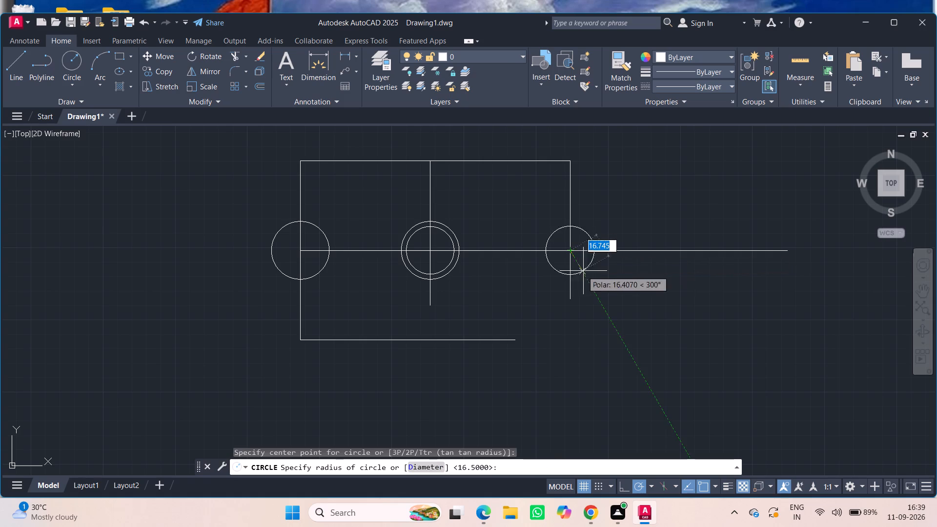
{"action": "type", "text": "23"}
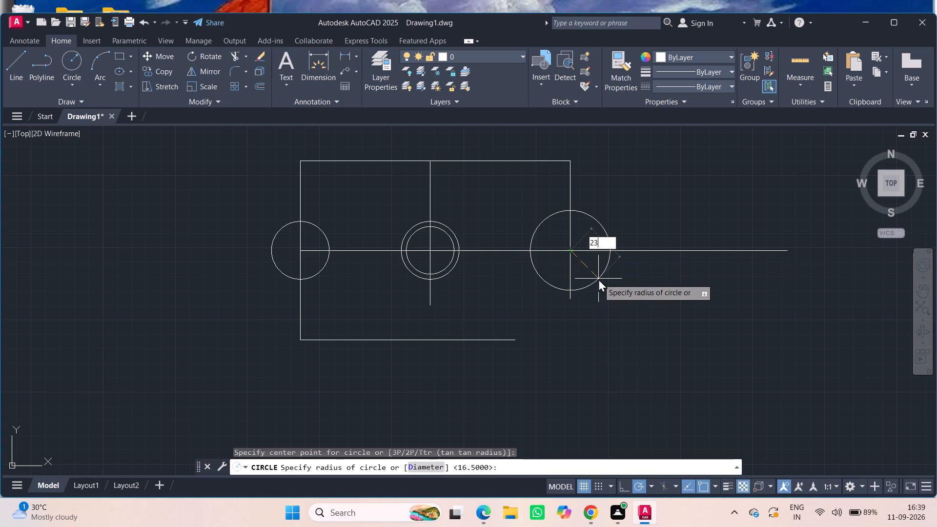
{"action": "key", "text": "BackSpace"}
{"action": "key", "text": "0"}
{"action": "key", "text": "Return"}
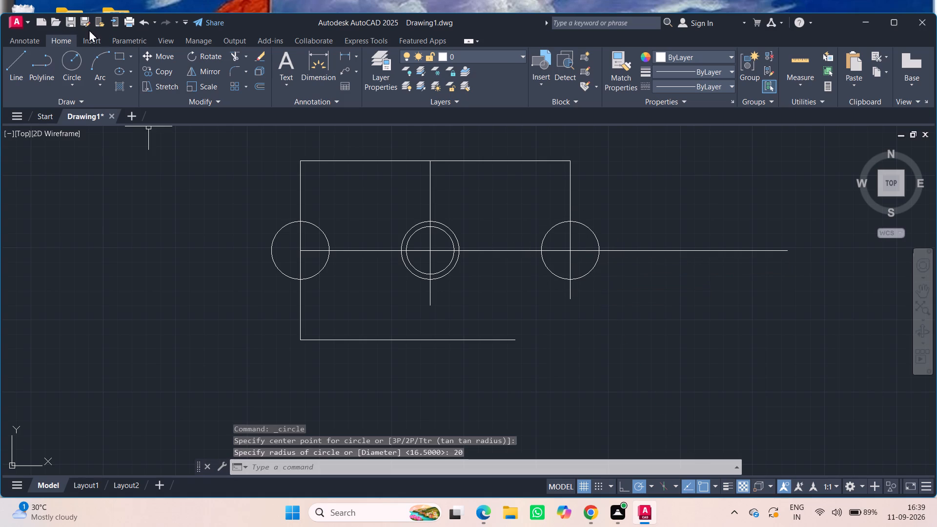
Draw a 33-diameter circle concentric with the circle at the right vertical's crossing.
{"action": "left_click", "coordinate": [70, 83]}
{"action": "left_click", "coordinate": [99, 125]}
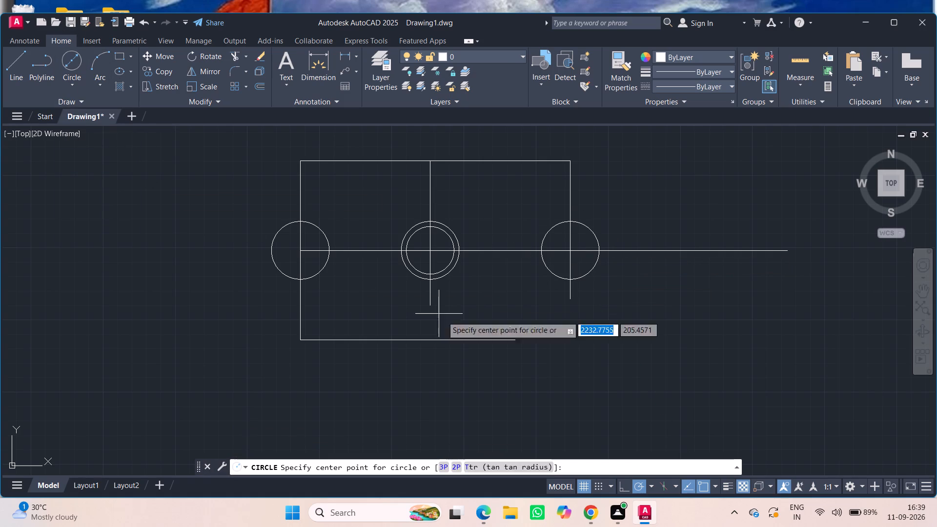
{"action": "left_click", "coordinate": [569, 250]}
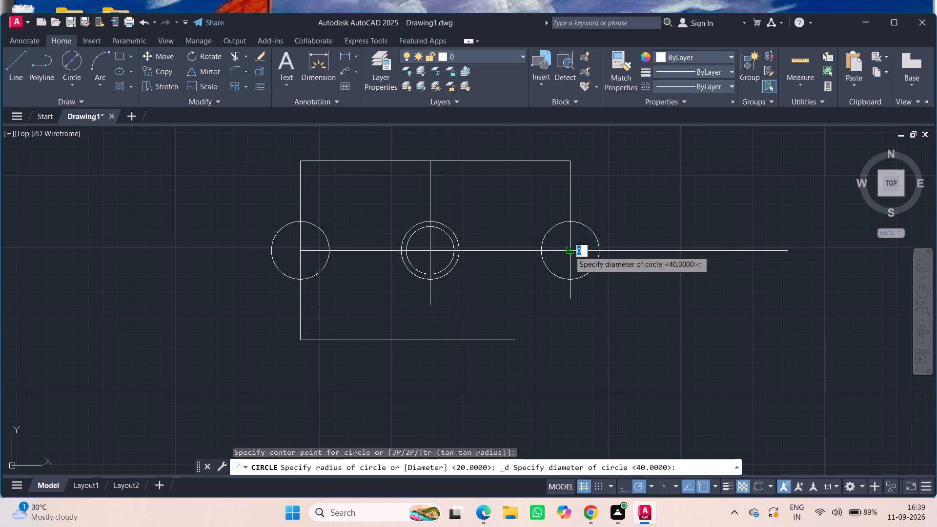
{"action": "type", "text": "33"}
{"action": "key", "text": "Return"}
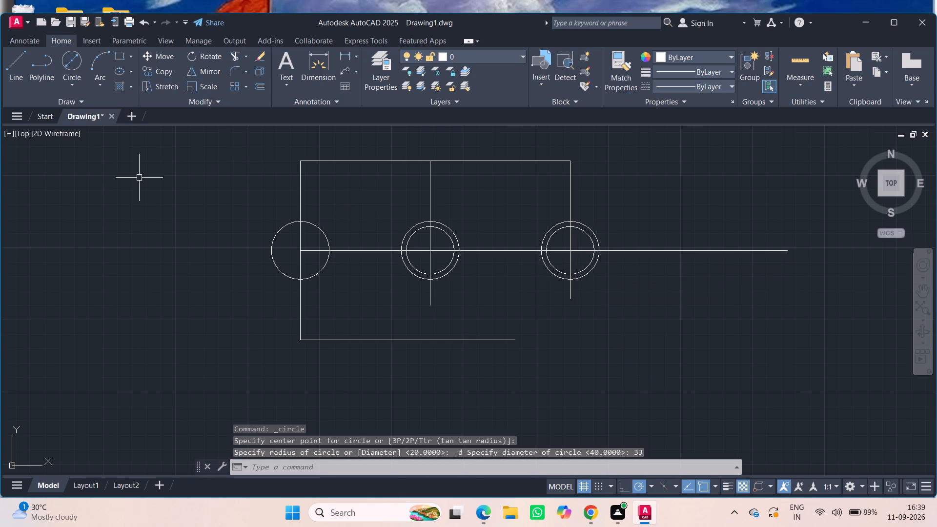
Connect the outer circles of the two concentric pairs with horizontal lines between their top points and between their bottom points.
{"action": "left_click", "coordinate": [16, 77]}
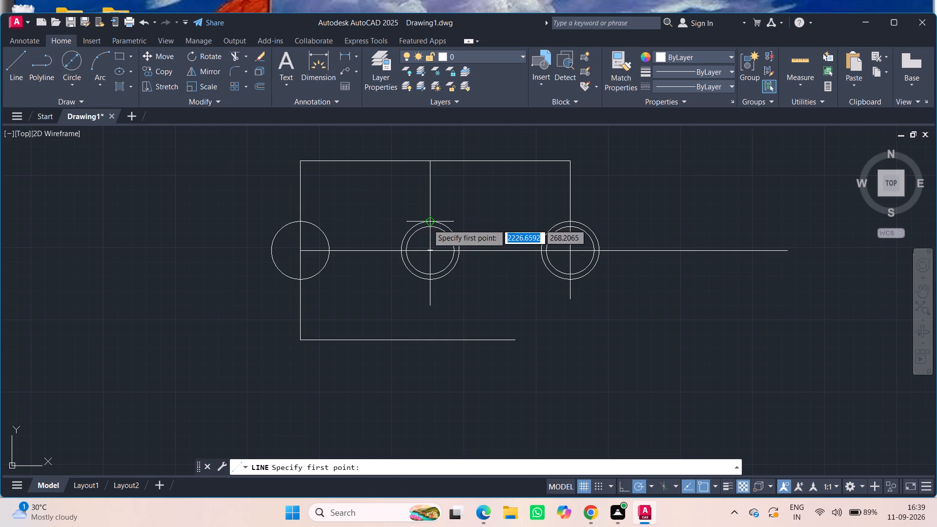
{"action": "left_click", "coordinate": [428, 224]}
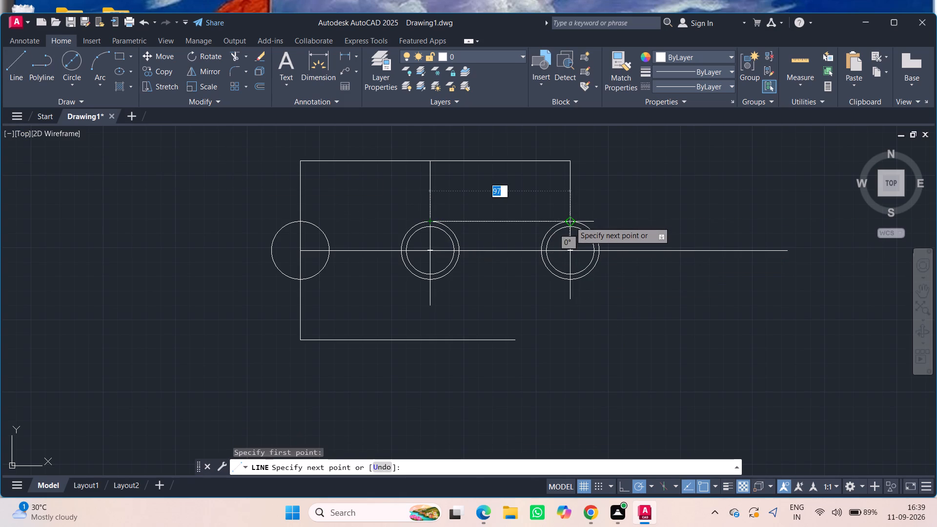
{"action": "left_click", "coordinate": [570, 222]}
{"action": "key", "text": "Escape"}
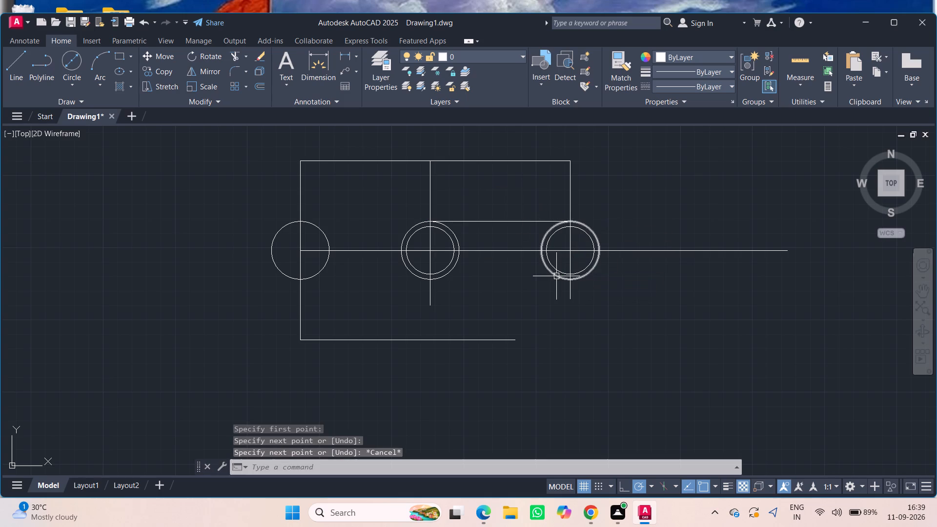
{"action": "key", "text": "space"}
{"action": "left_click", "coordinate": [431, 278]}
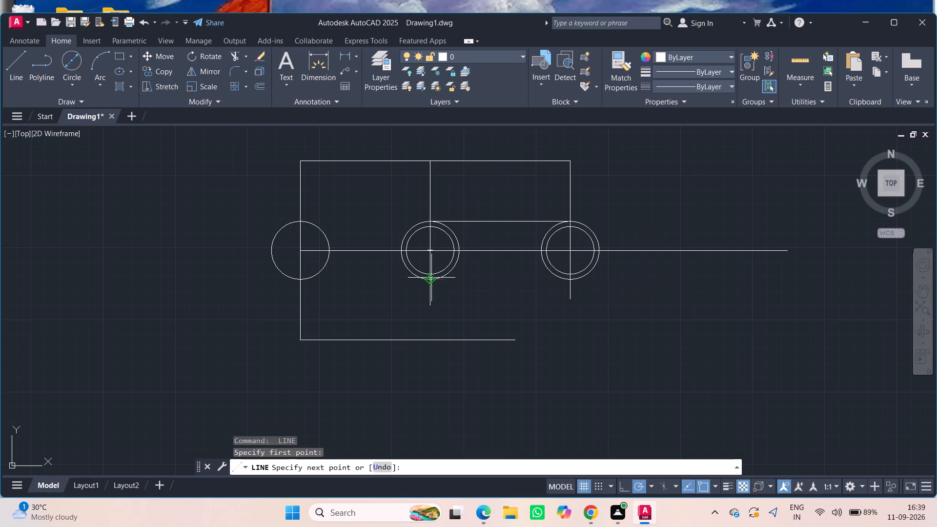
{"action": "left_click", "coordinate": [568, 282]}
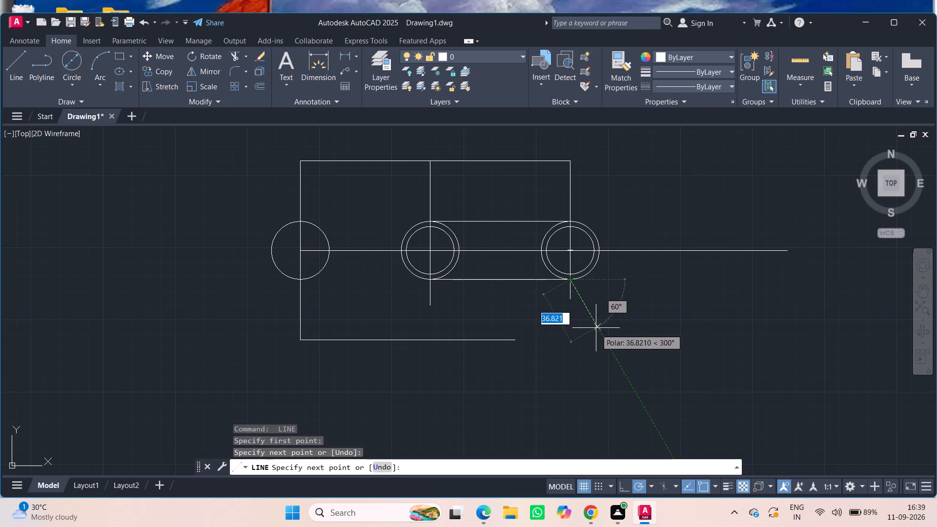
{"action": "key", "text": "Escape"}
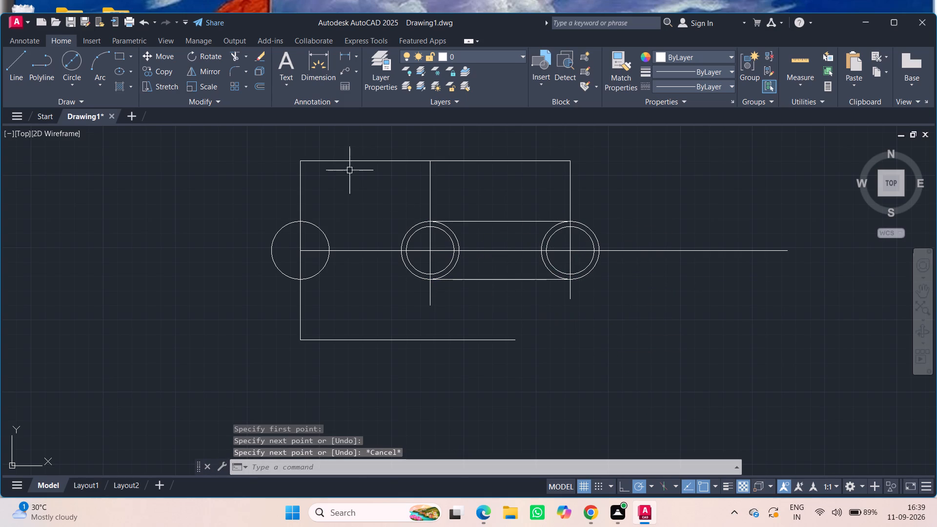
Connect the two 33-diameter inner circles with horizontal lines between their top points and between their bottom points.
{"action": "left_click", "coordinate": [24, 74]}
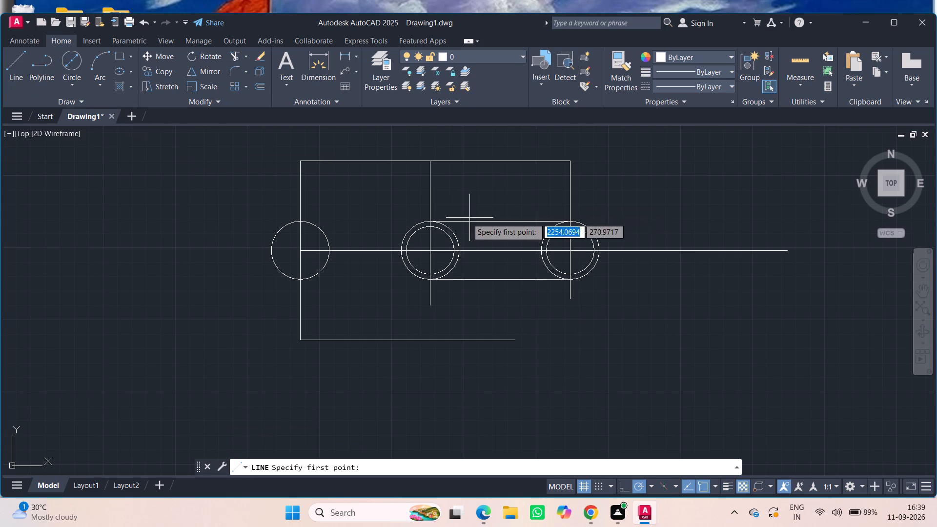
{"action": "left_click", "coordinate": [433, 227]}
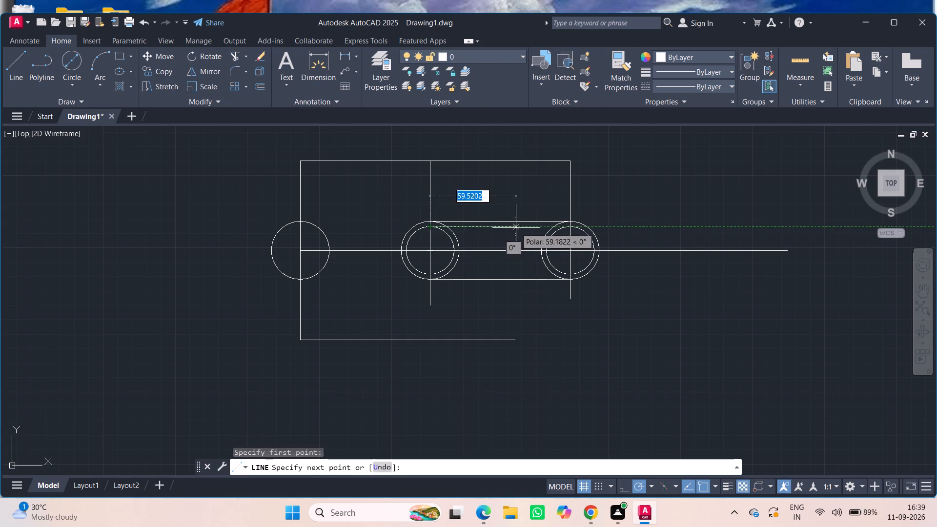
{"action": "left_click", "coordinate": [567, 227]}
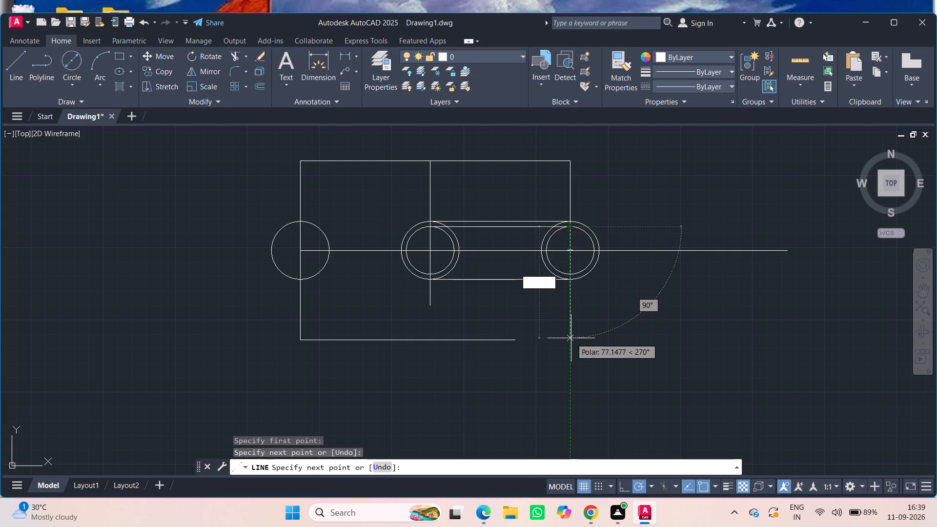
{"action": "key", "text": "Escape"}
{"action": "key", "text": "space"}
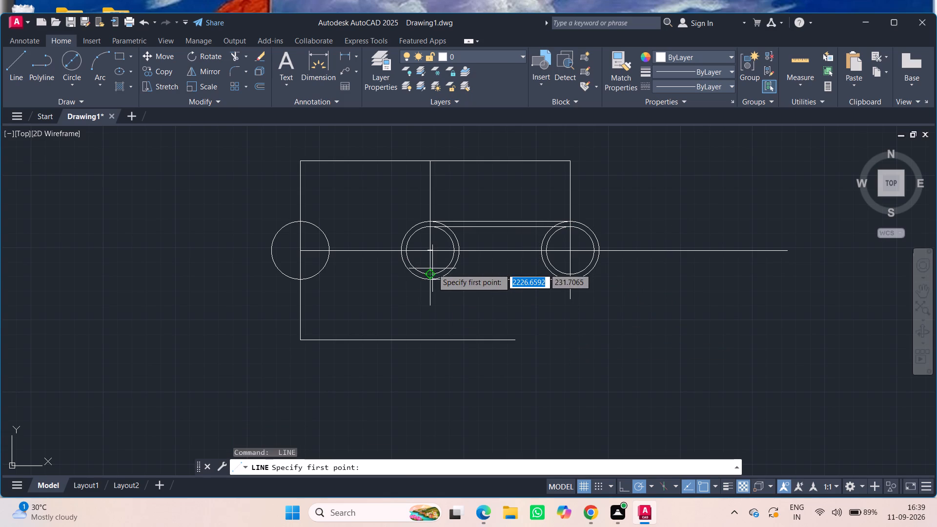
{"action": "left_click", "coordinate": [428, 272]}
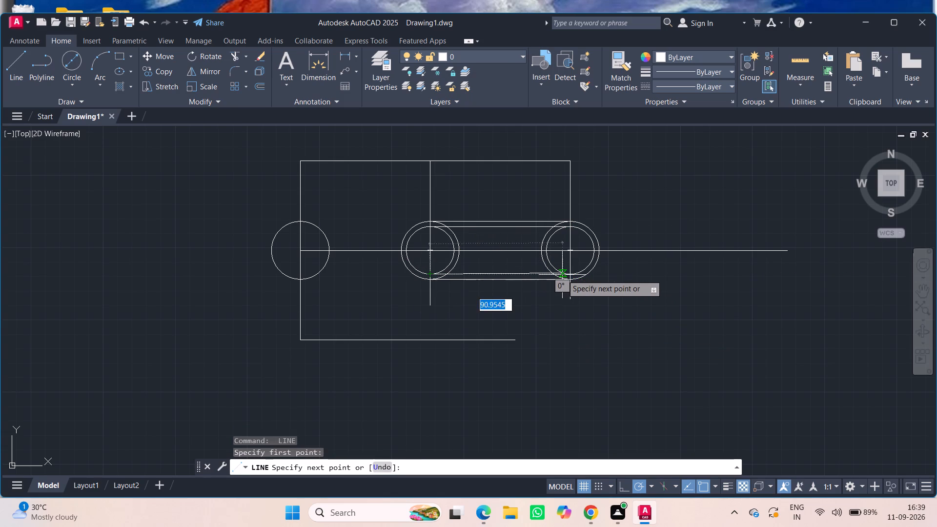
{"action": "left_click", "coordinate": [571, 277]}
{"action": "key", "text": "Escape"}
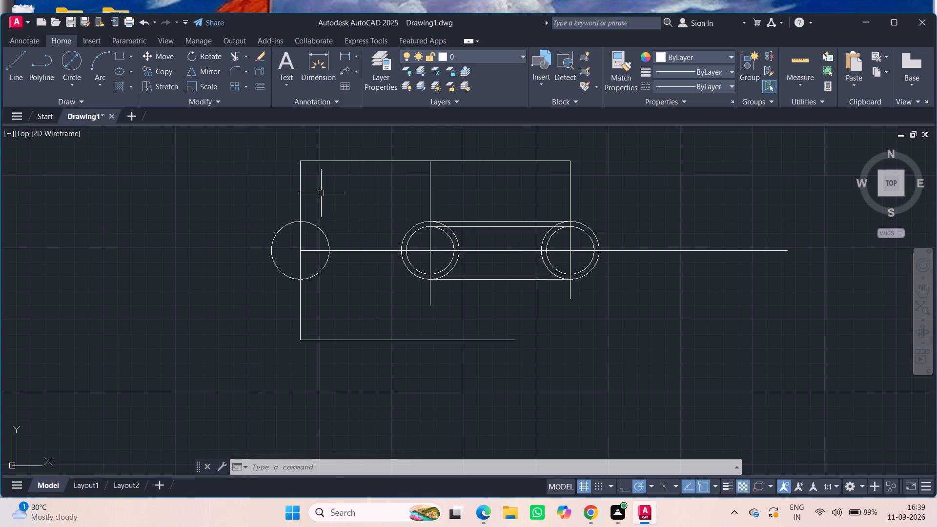
Draw a radius 20 circle tangent to the top horizontal line and the left vertical, inside the upper-left corner.
{"action": "left_click", "coordinate": [72, 80]}
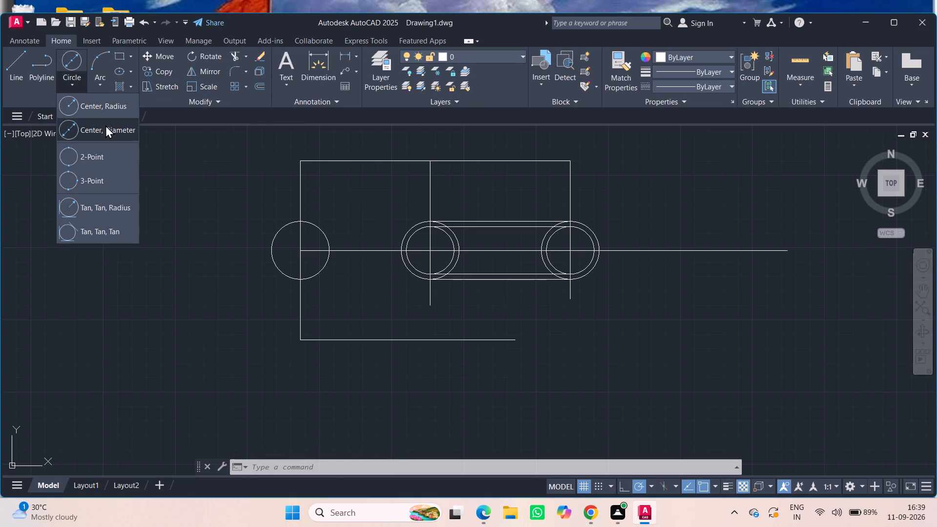
{"action": "left_click", "coordinate": [117, 108]}
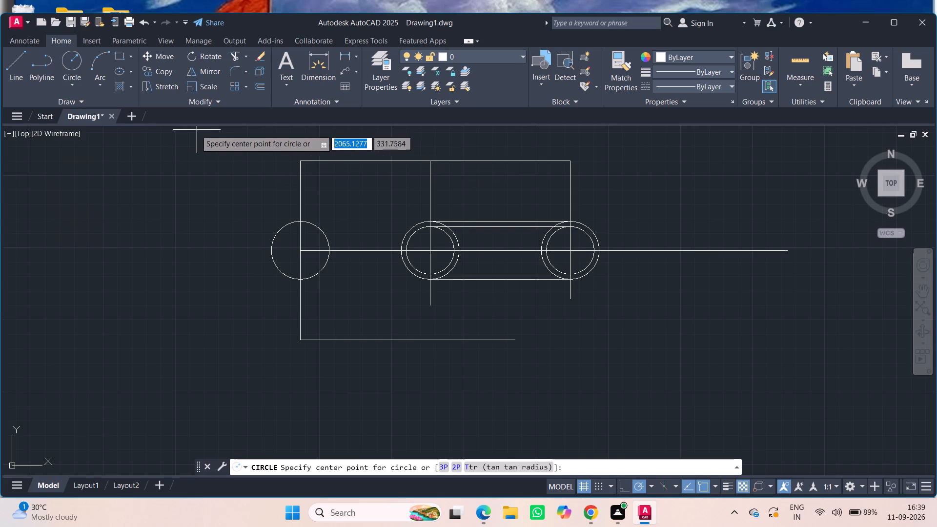
{"action": "left_click", "coordinate": [78, 83]}
{"action": "left_click", "coordinate": [99, 198]}
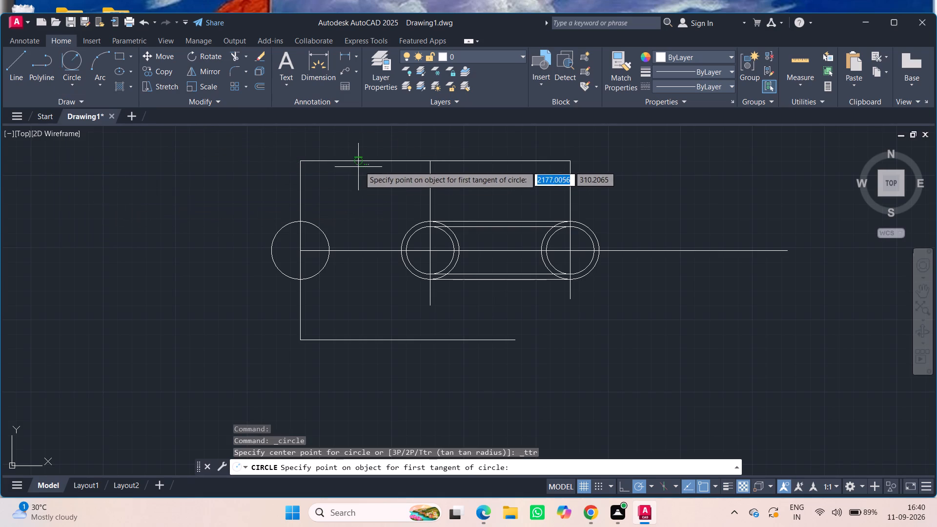
{"action": "left_click", "coordinate": [352, 163]}
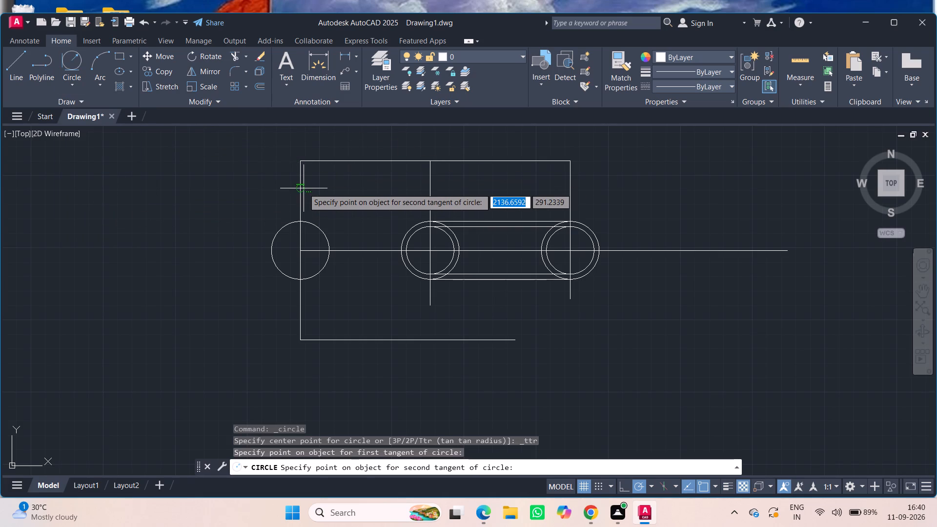
{"action": "left_click", "coordinate": [304, 188]}
{"action": "type", "text": "20"}
{"action": "key", "text": "Return"}
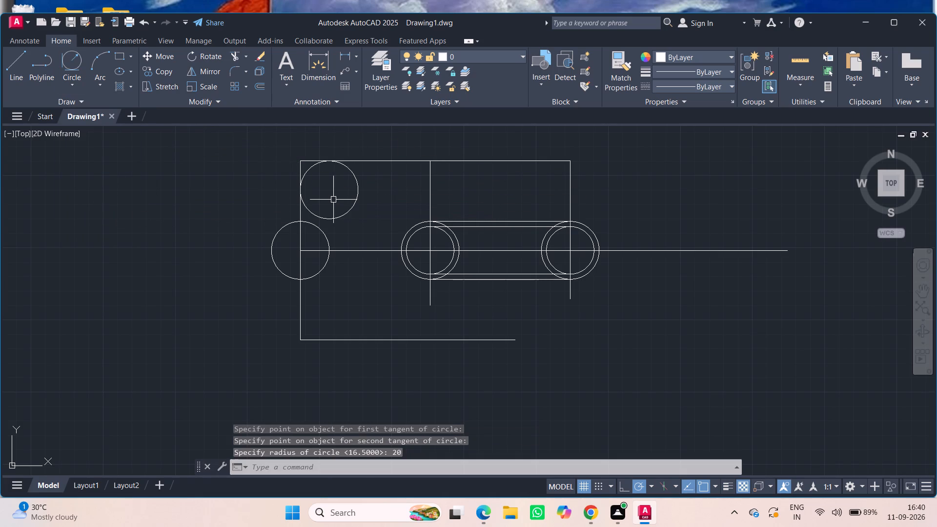
Draw a radius 20 circle tangent to the left vertical and the bottom horizontal line, inside the lower-left corner.
{"action": "left_click", "coordinate": [72, 63]}
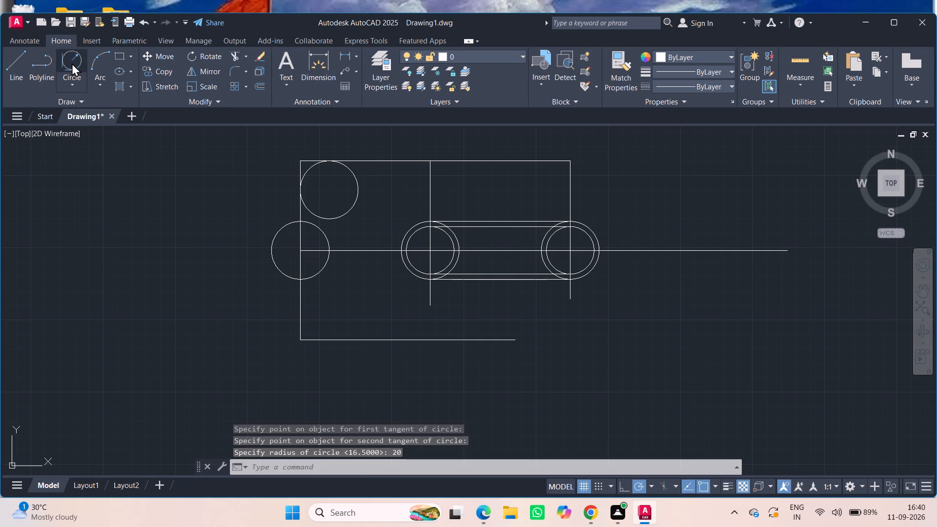
{"action": "left_click", "coordinate": [300, 317]}
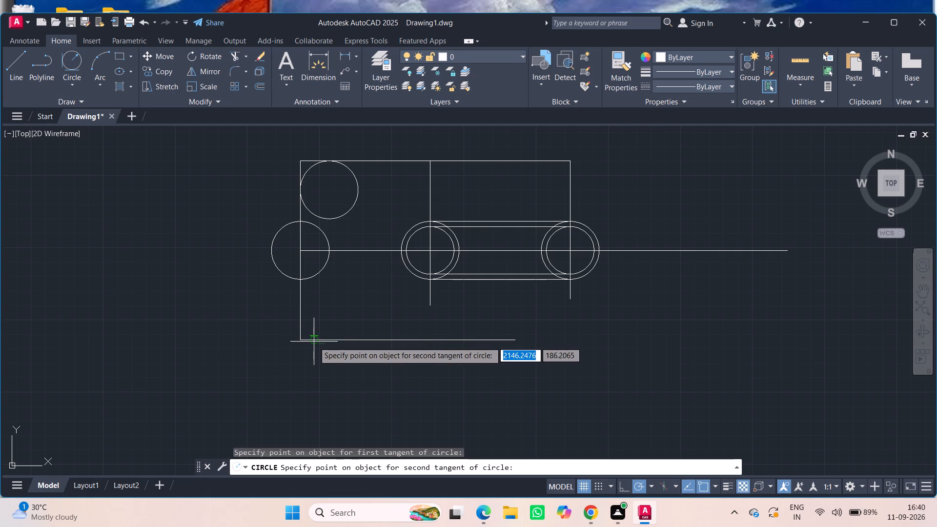
{"action": "left_click", "coordinate": [314, 342]}
{"action": "type", "text": "20"}
{"action": "key", "text": "Return"}
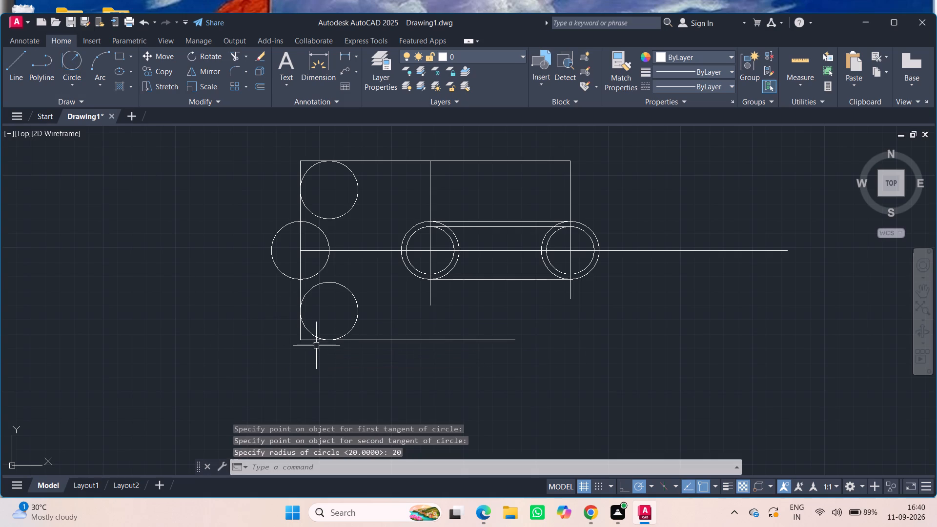
Trim the two radius 20 circles to corner arcs and trim the line ends outside the upper-left arc.
{"action": "left_click", "coordinate": [232, 60]}
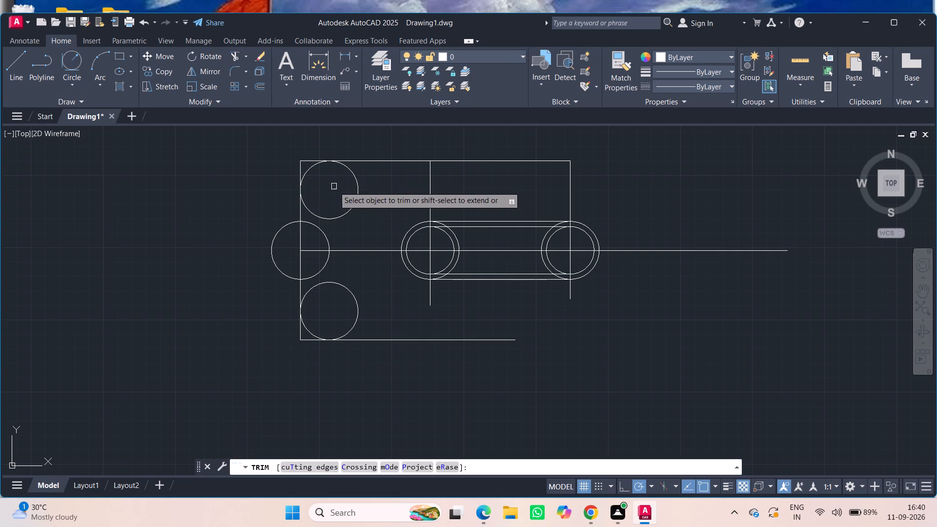
{"action": "left_click", "coordinate": [356, 202]}
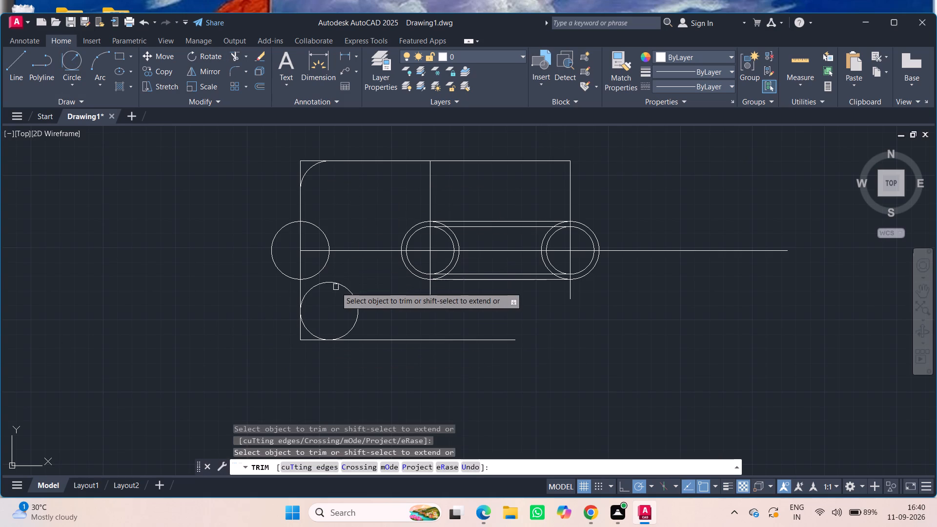
{"action": "left_click", "coordinate": [336, 287]}
{"action": "left_click", "coordinate": [297, 161]}
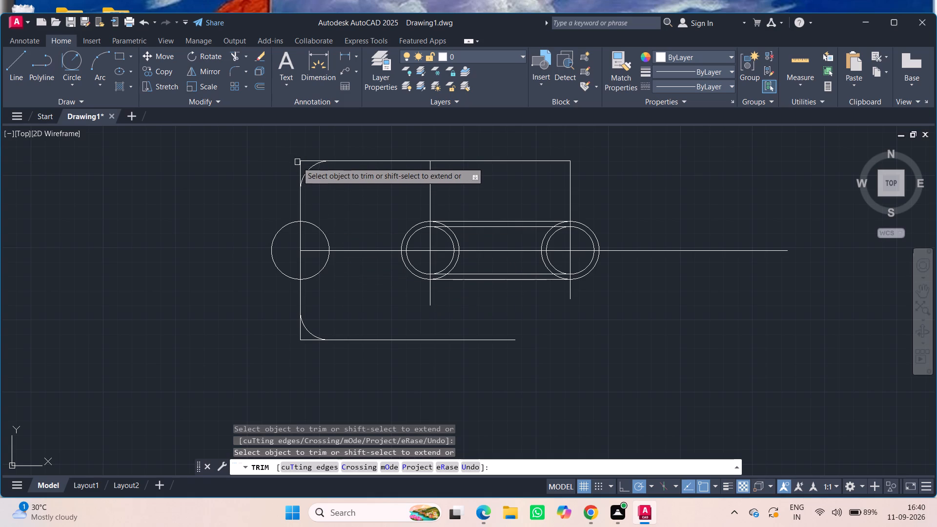
{"action": "left_click", "coordinate": [304, 161]}
{"action": "left_click", "coordinate": [298, 163]}
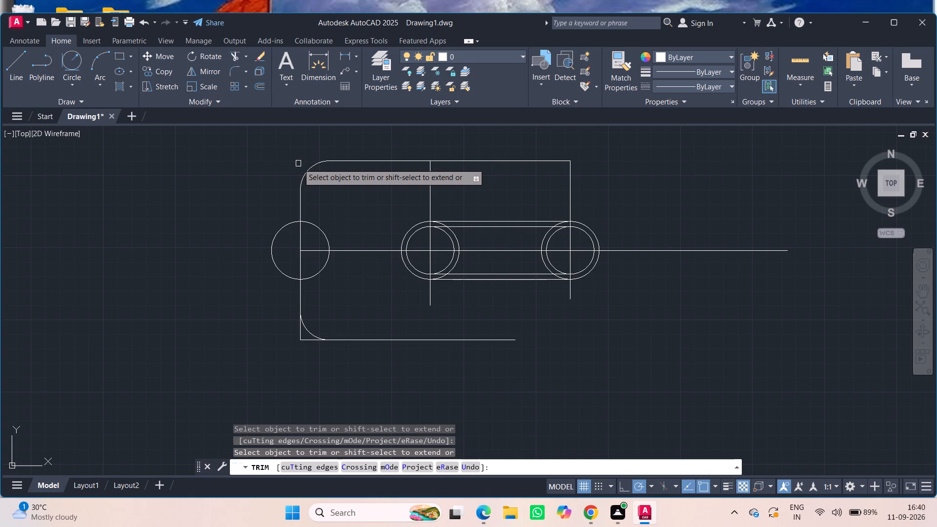
Trim the left-edge circle to an inward half-circle notch, removing the vertical and centre-line segments inside it.
{"action": "left_click", "coordinate": [305, 234]}
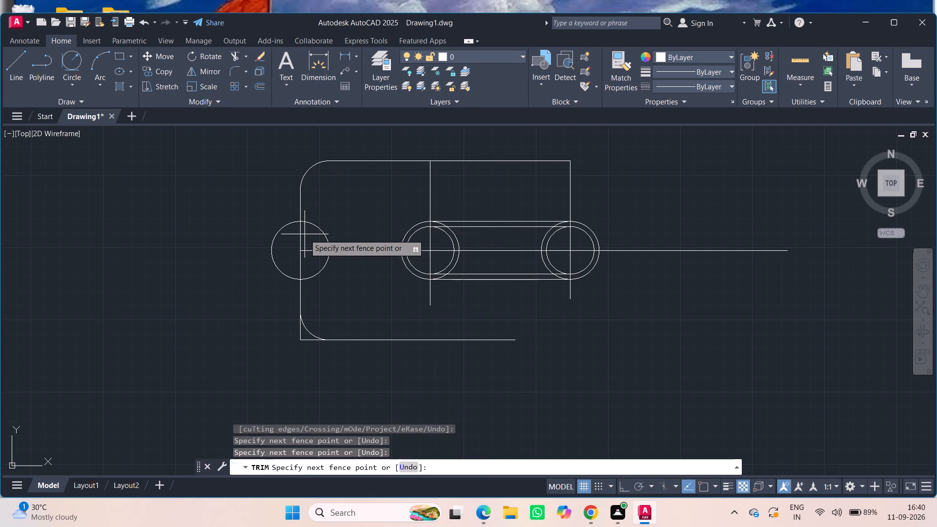
{"action": "left_click_drag", "start_coordinate": [299, 234], "coordinate": [294, 249]}
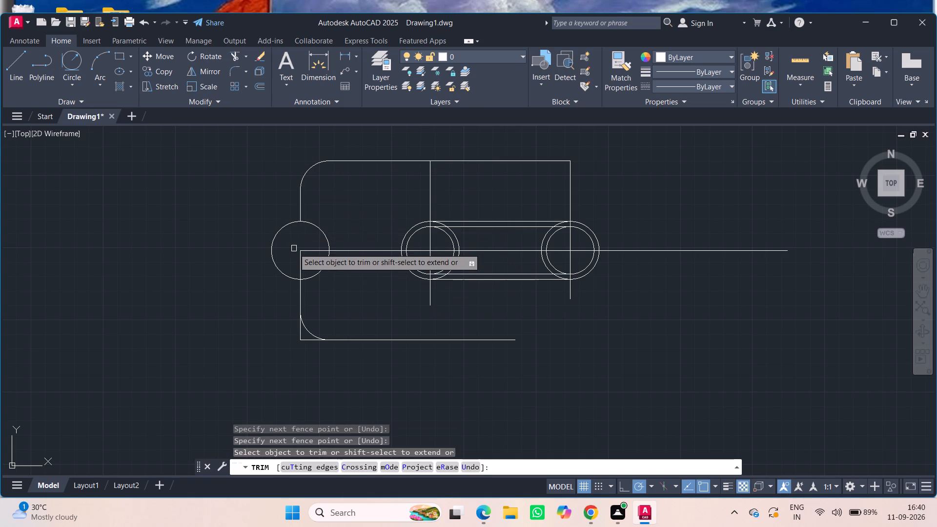
{"action": "left_click_drag", "start_coordinate": [294, 249], "coordinate": [308, 250]}
{"action": "left_click", "coordinate": [308, 250]}
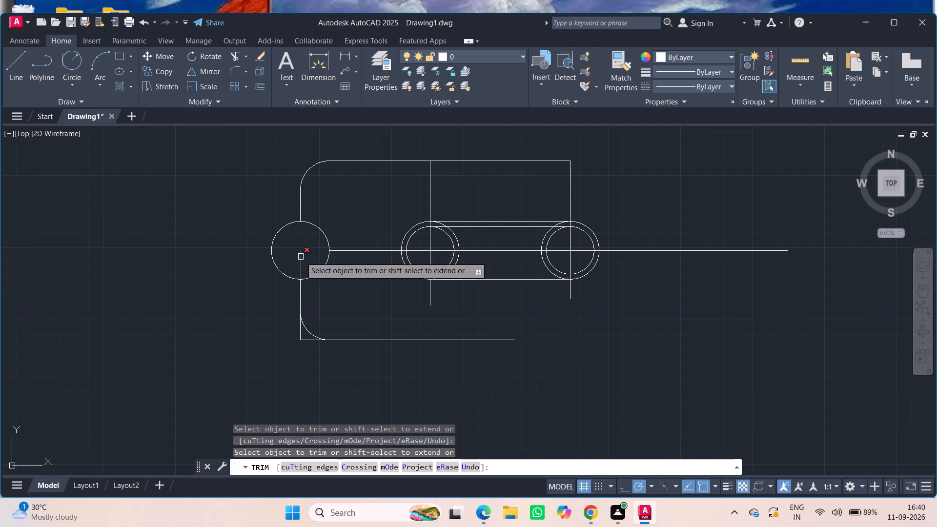
{"action": "left_click", "coordinate": [301, 257]}
{"action": "left_click", "coordinate": [274, 236]}
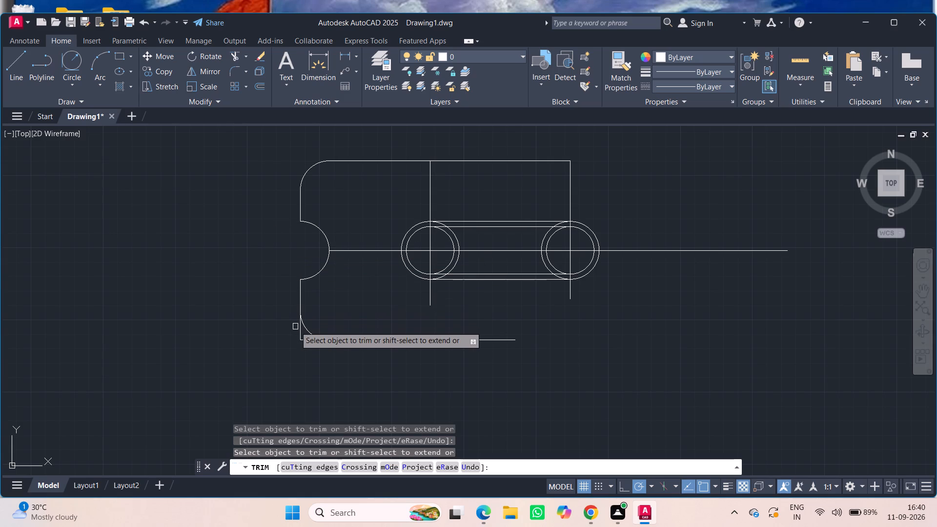
Trim the vertical and horizontal line ends outside the lower-left corner arc.
{"action": "left_click", "coordinate": [302, 331]}
{"action": "left_click", "coordinate": [304, 339]}
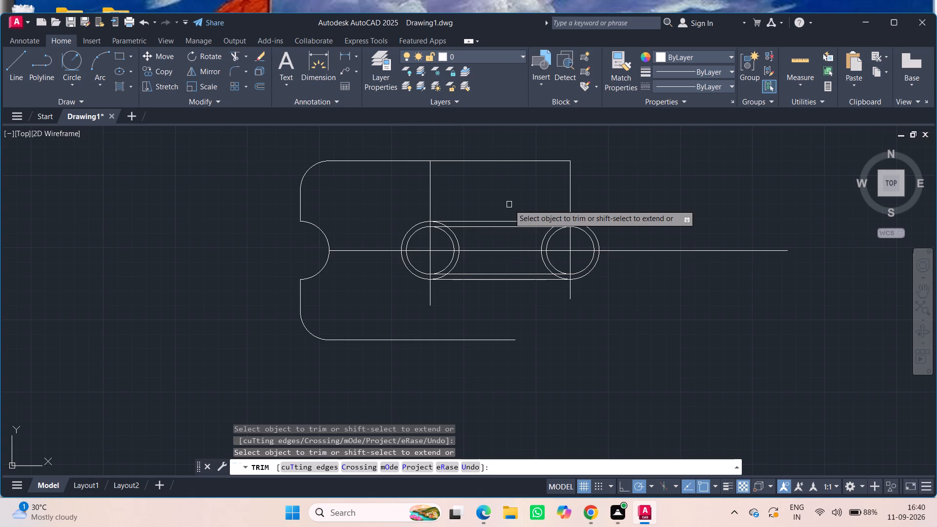
Trim both vertical reference lines above the slot and inside its two inner circles.
{"action": "left_click", "coordinate": [429, 195]}
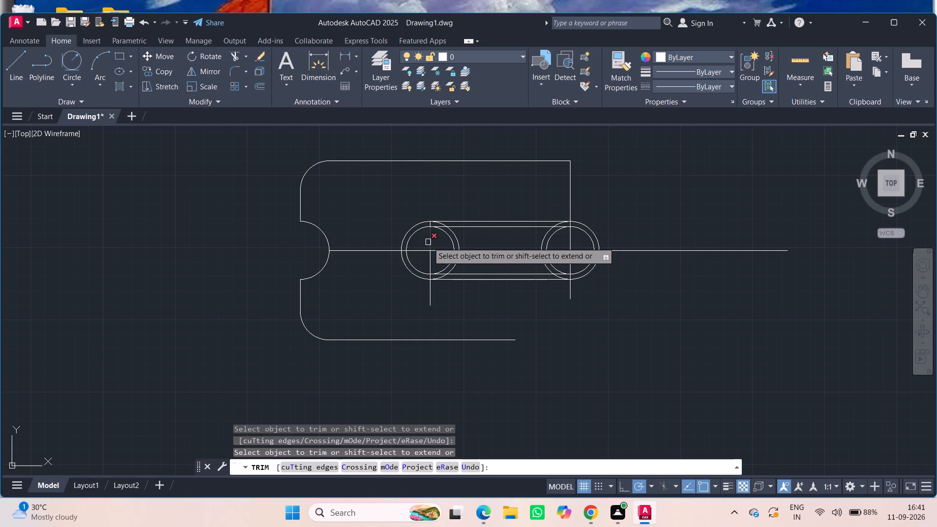
{"action": "left_click", "coordinate": [428, 242]}
{"action": "left_click", "coordinate": [432, 259]}
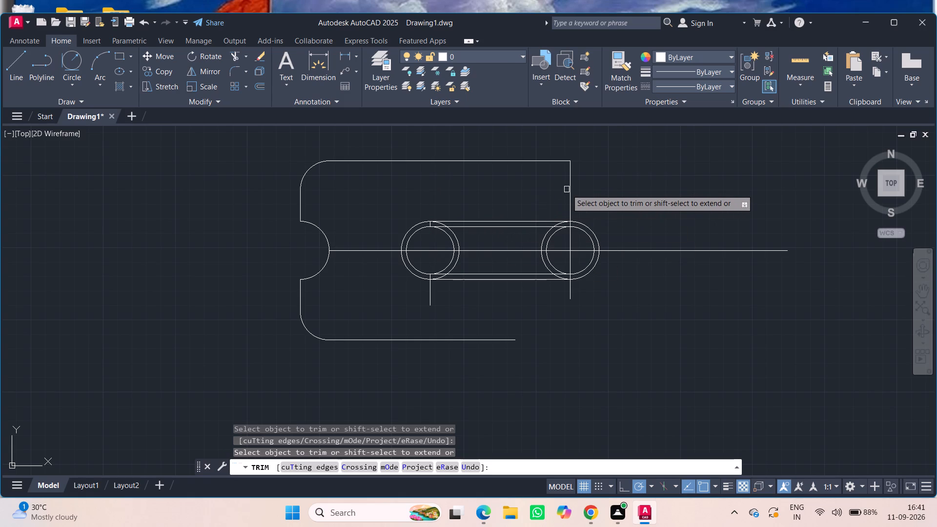
{"action": "left_click", "coordinate": [571, 191]}
{"action": "left_click", "coordinate": [572, 235]}
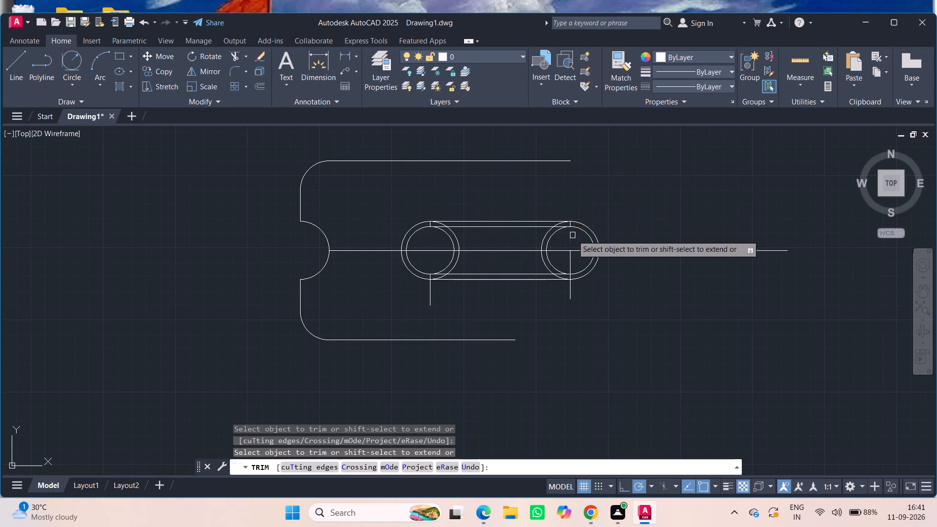
{"action": "left_click", "coordinate": [570, 259]}
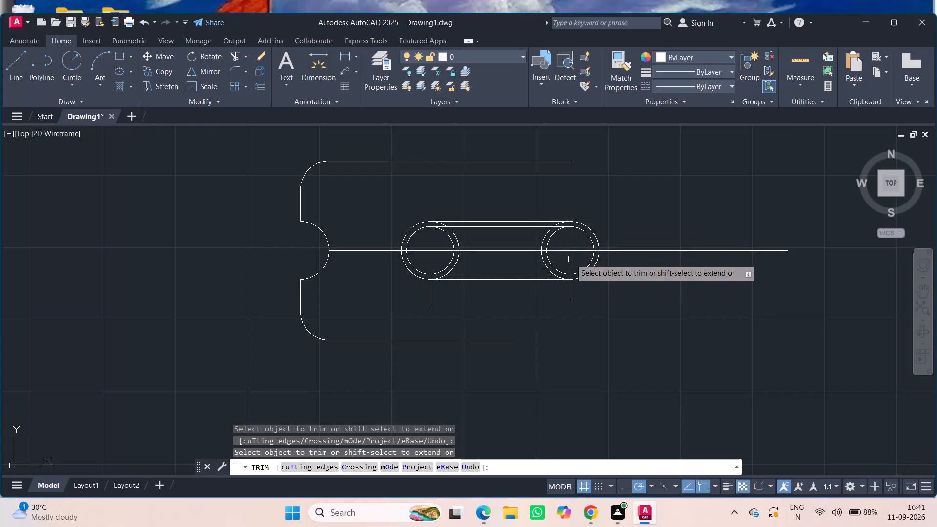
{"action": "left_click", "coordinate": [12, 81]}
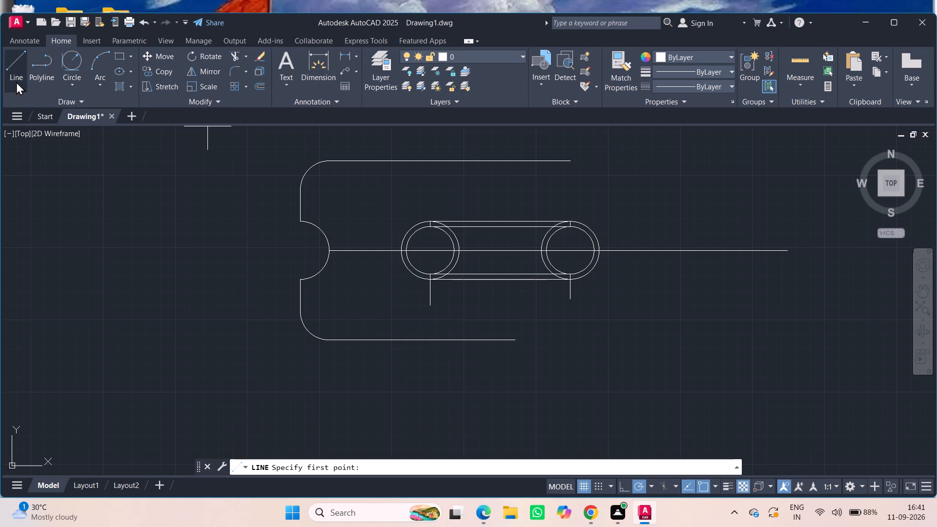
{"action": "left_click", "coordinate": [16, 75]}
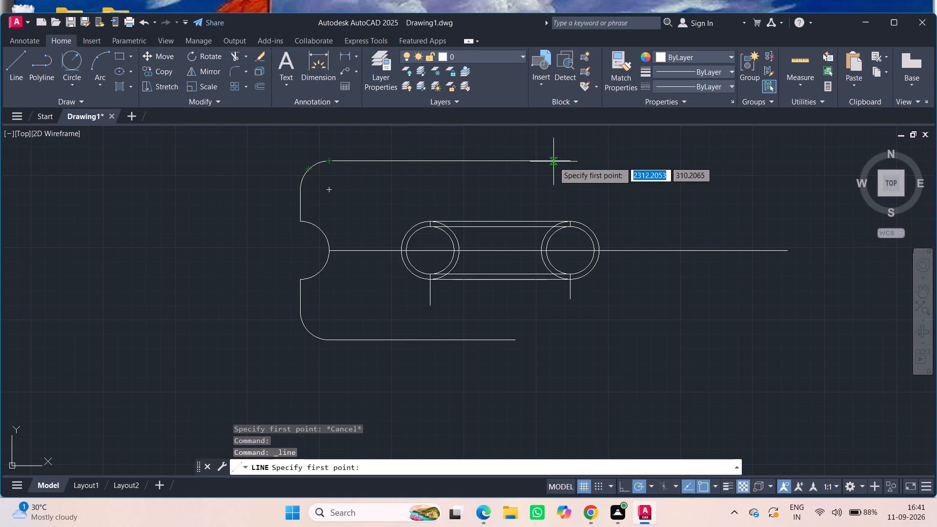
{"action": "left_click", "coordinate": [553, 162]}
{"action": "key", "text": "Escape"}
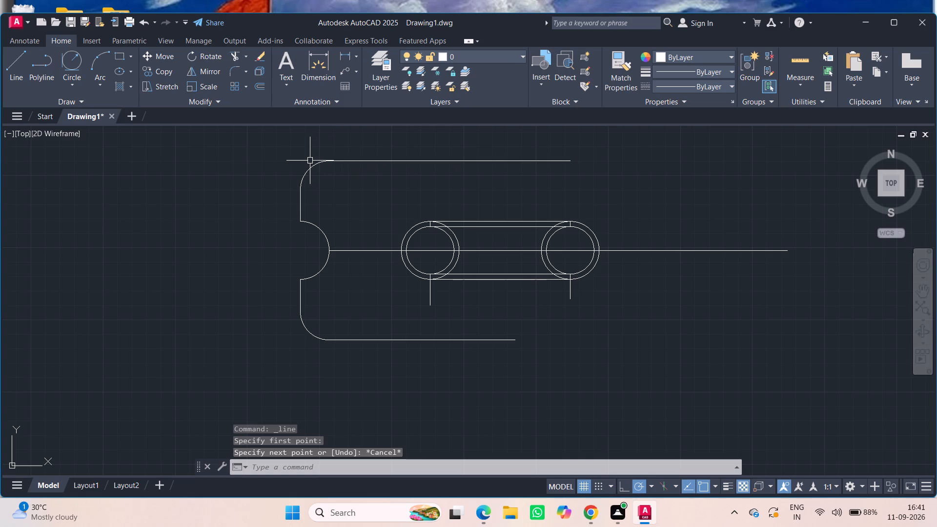
Draw a 147-long horizontal line from the projected upper-left corner along the top edge, continuing vertically down to just below the slot.
{"action": "left_click", "coordinate": [7, 80]}
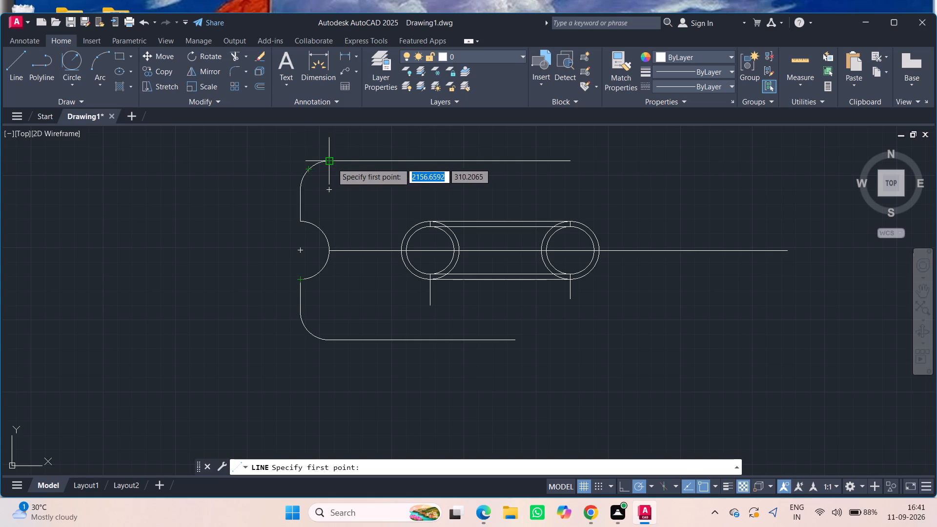
{"action": "left_click", "coordinate": [301, 162]}
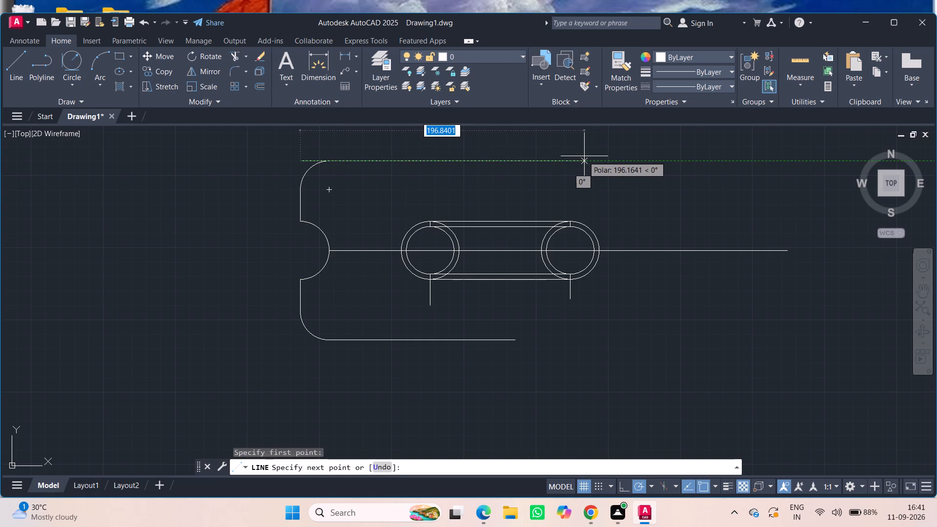
{"action": "type", "text": "147"}
{"action": "key", "text": "Return"}
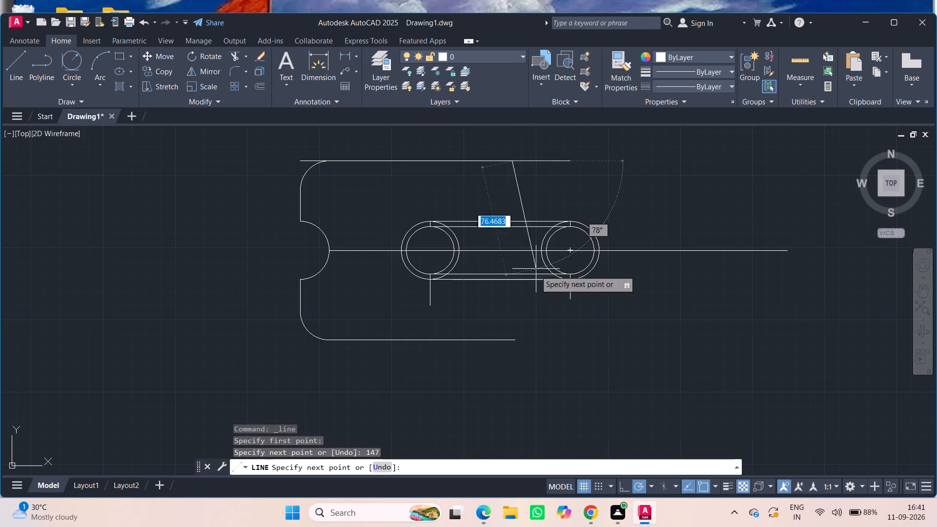
{"action": "left_click", "coordinate": [509, 289]}
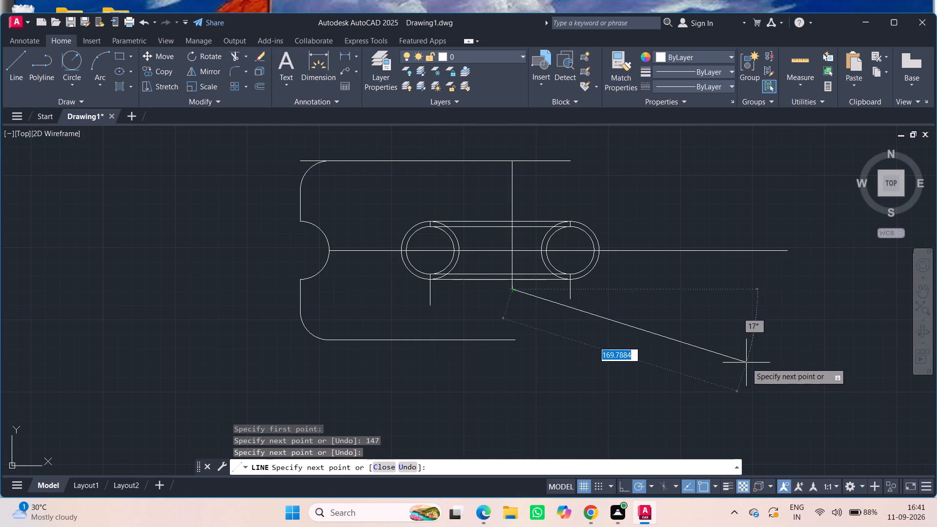
{"action": "key", "text": "Escape"}
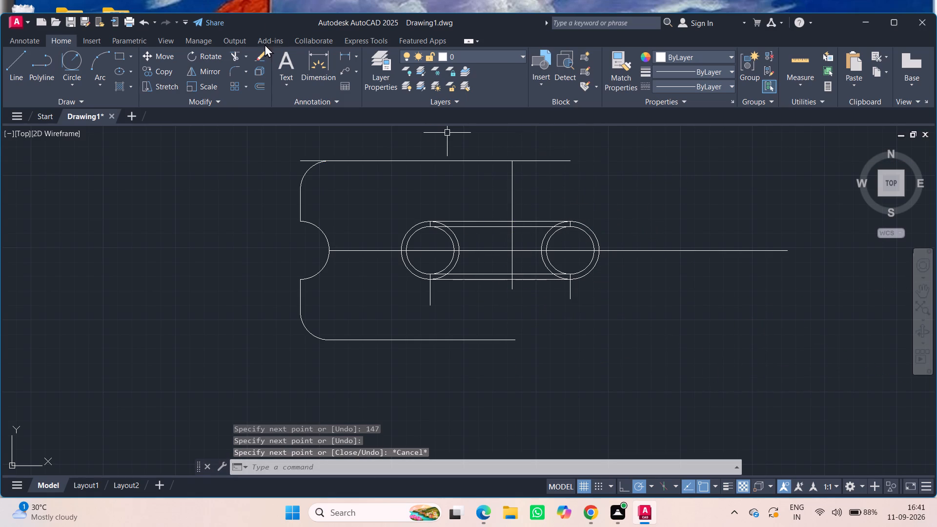
Erase the old longer top line and trim the new line's stub outside the upper-left corner arc.
{"action": "left_click", "coordinate": [545, 161]}
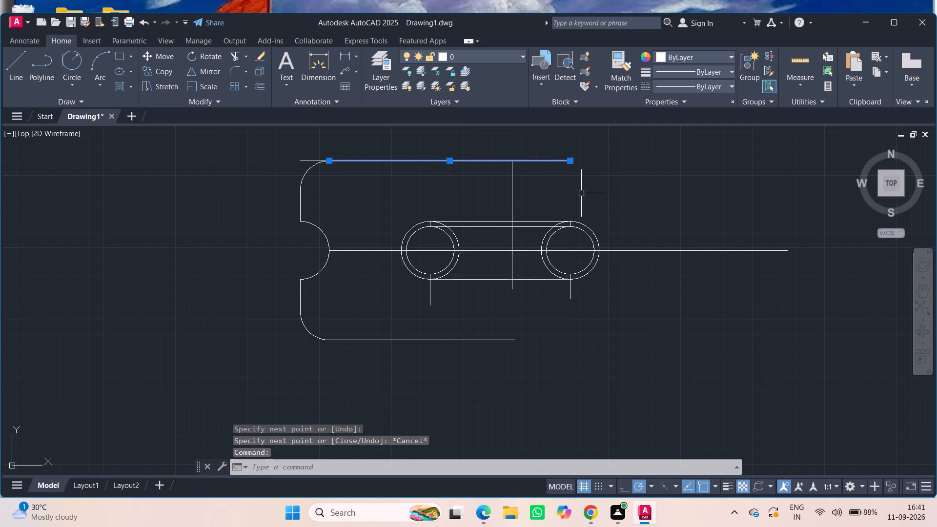
{"action": "key", "text": "Delete"}
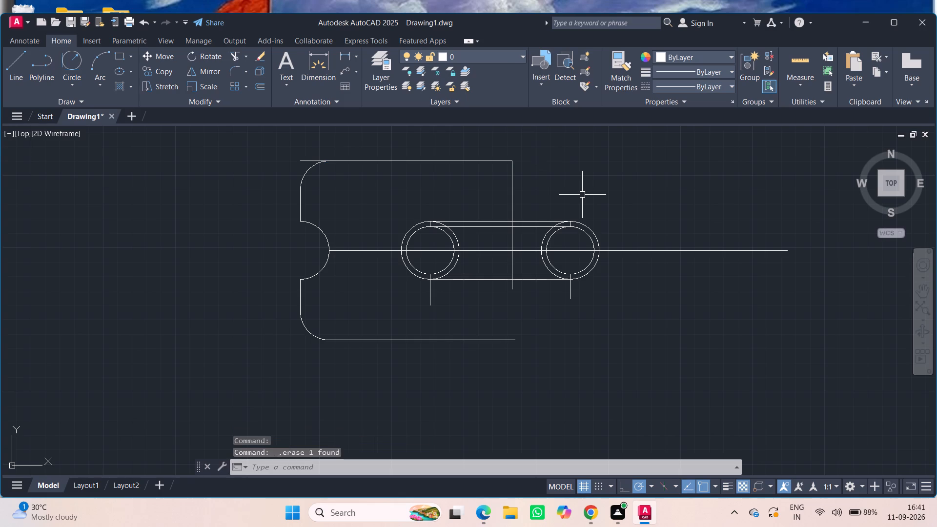
{"action": "left_click", "coordinate": [237, 50]}
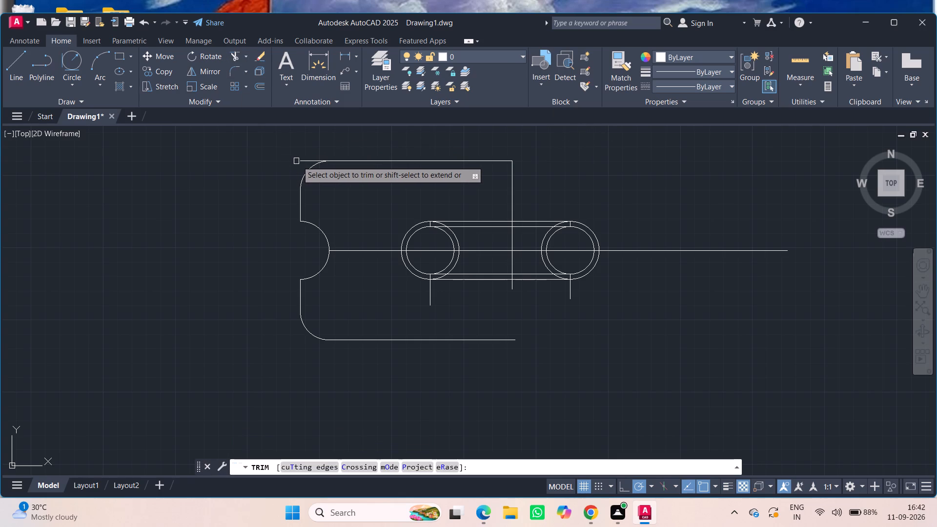
{"action": "left_click", "coordinate": [299, 162]}
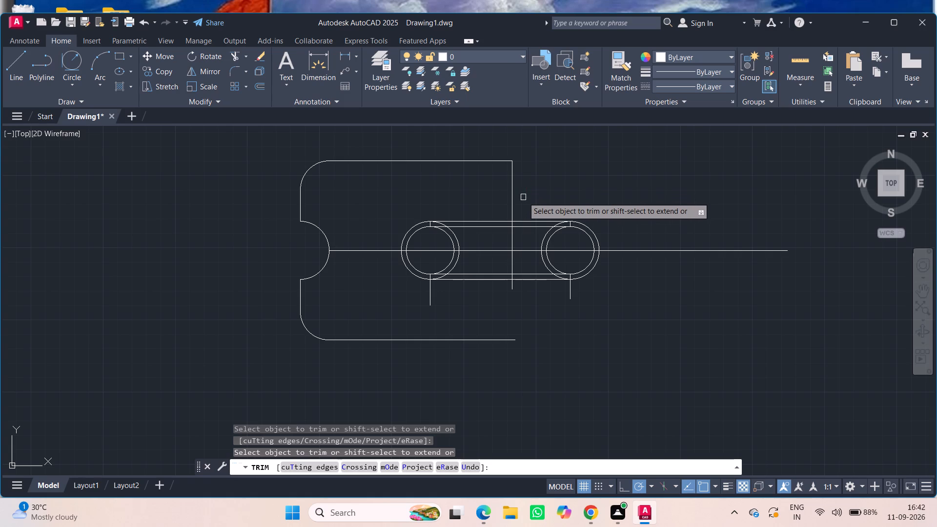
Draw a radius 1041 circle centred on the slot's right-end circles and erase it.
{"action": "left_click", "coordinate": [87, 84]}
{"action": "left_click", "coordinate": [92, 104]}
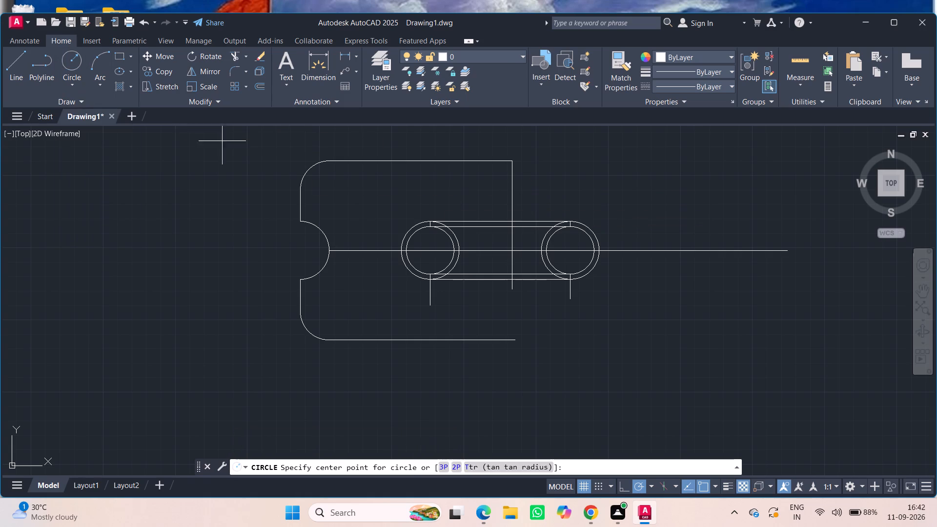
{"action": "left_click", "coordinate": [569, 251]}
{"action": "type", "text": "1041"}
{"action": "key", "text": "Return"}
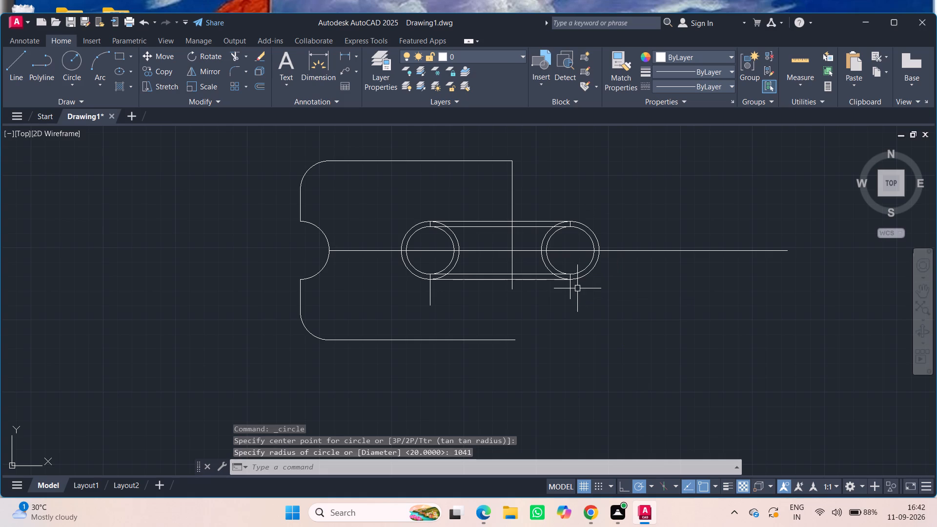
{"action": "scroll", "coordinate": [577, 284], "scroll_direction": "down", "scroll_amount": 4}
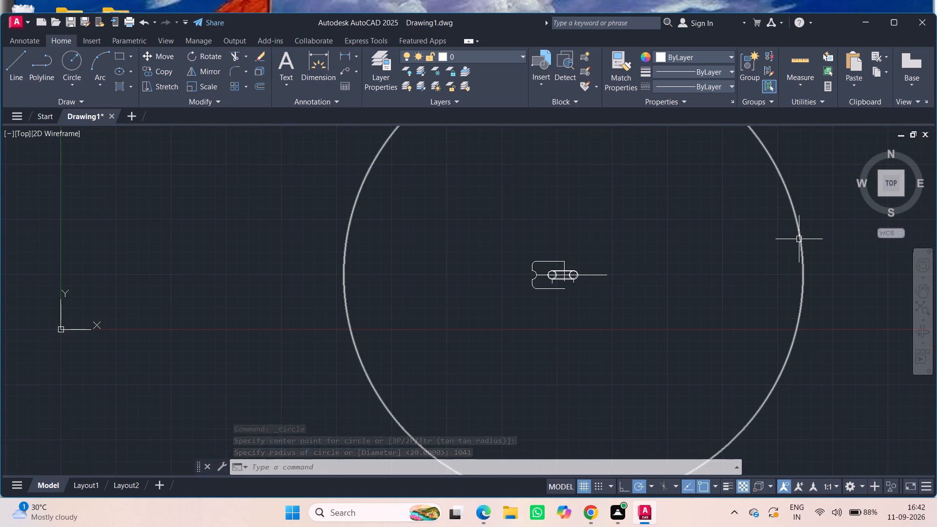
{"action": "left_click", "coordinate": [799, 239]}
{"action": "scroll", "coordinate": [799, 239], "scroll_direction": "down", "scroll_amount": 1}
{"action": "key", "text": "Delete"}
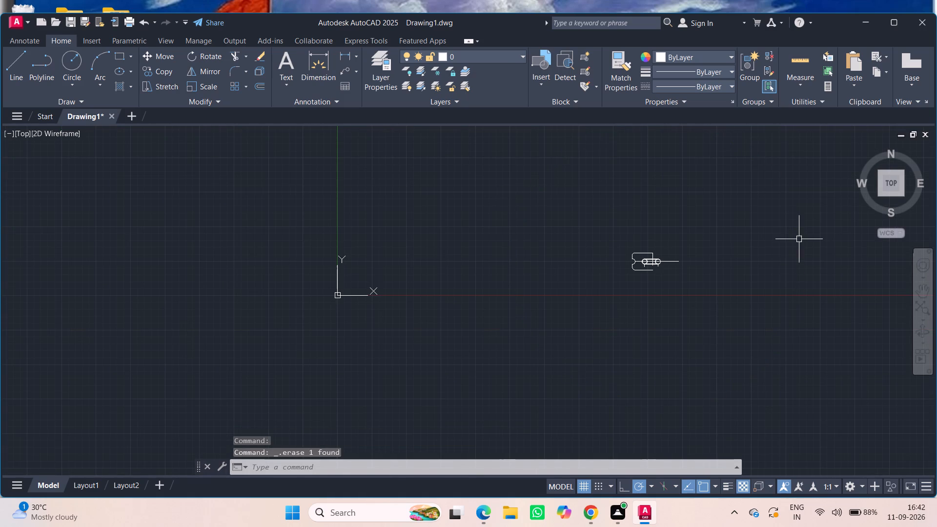
Draw a radius 104 circle centred on the slot's right-end circles.
{"action": "scroll", "coordinate": [674, 290], "scroll_direction": "up", "scroll_amount": 4}
{"action": "middle_click_drag", "start_coordinate": [438, 252], "coordinate": [393, 355]}
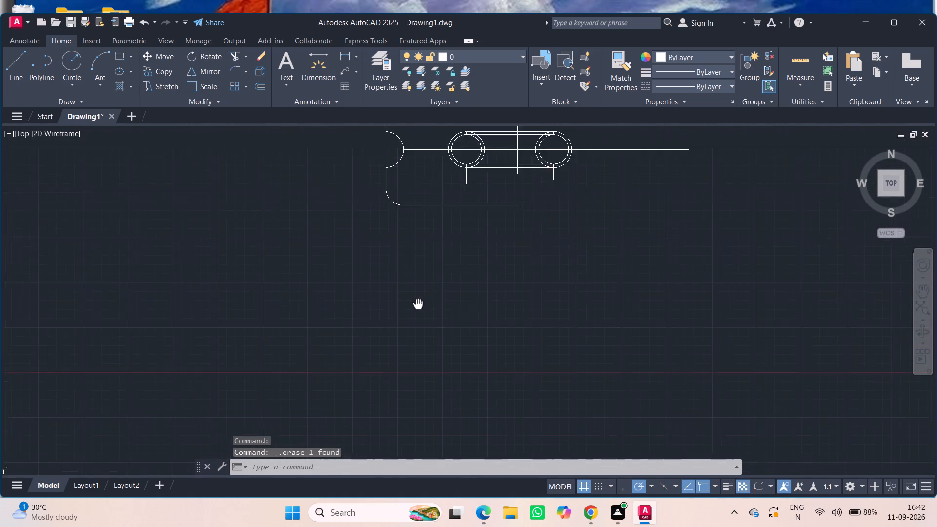
{"action": "middle_click_drag", "start_coordinate": [393, 355], "coordinate": [261, 526]}
{"action": "middle_click_drag", "start_coordinate": [360, 400], "coordinate": [337, 245]}
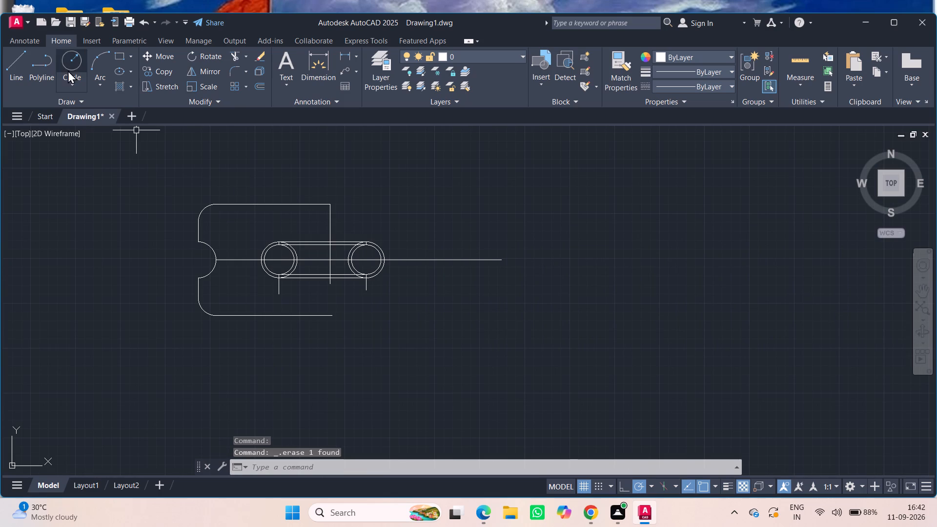
{"action": "left_click", "coordinate": [77, 52]}
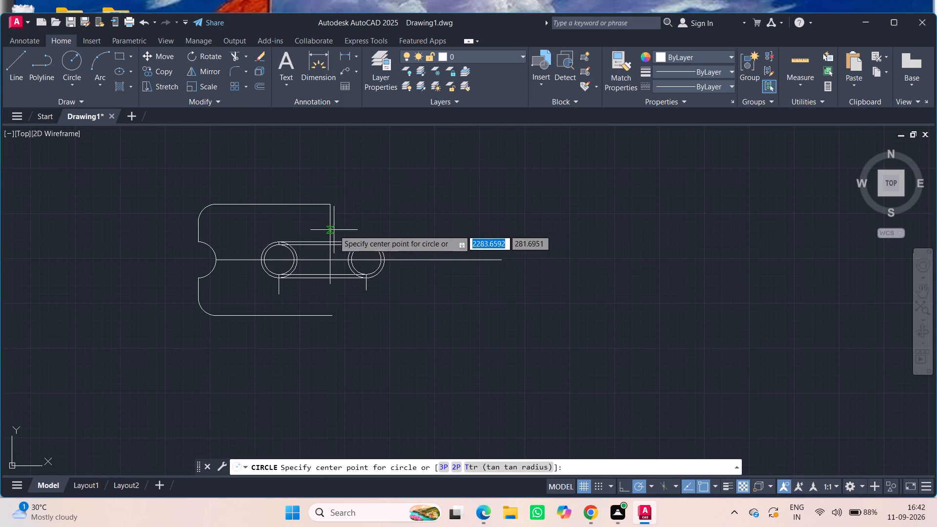
{"action": "left_click", "coordinate": [364, 257]}
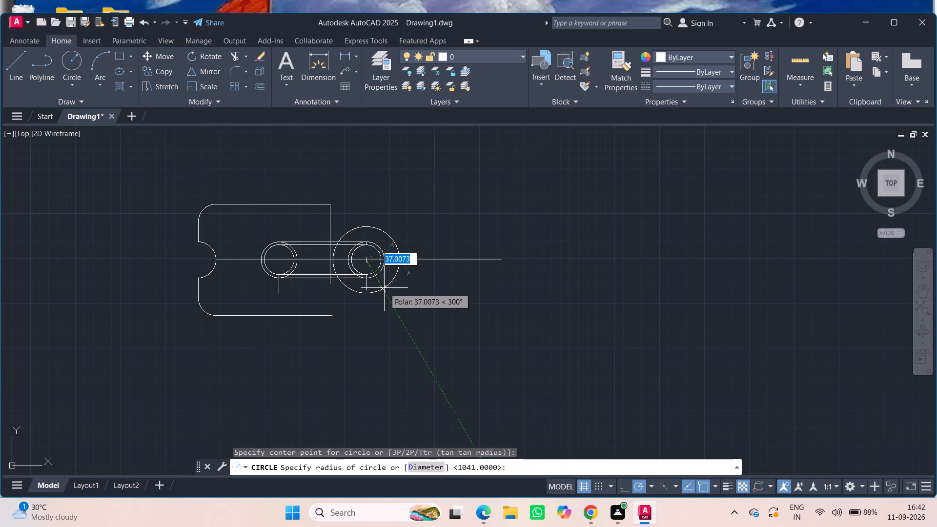
{"action": "type", "text": "104"}
{"action": "key", "text": "Return"}
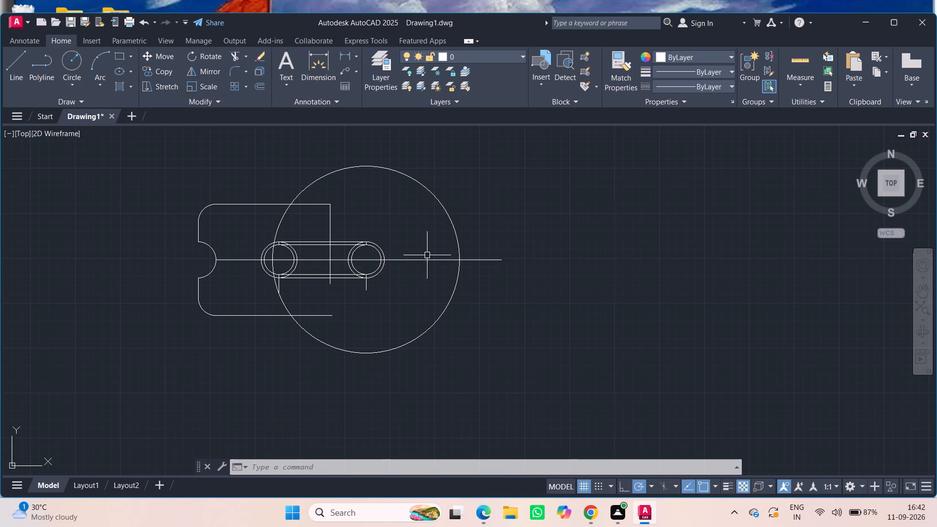
Draw a radius 156 circle centred on the slot's right-end circles.
{"action": "left_click", "coordinate": [70, 63]}
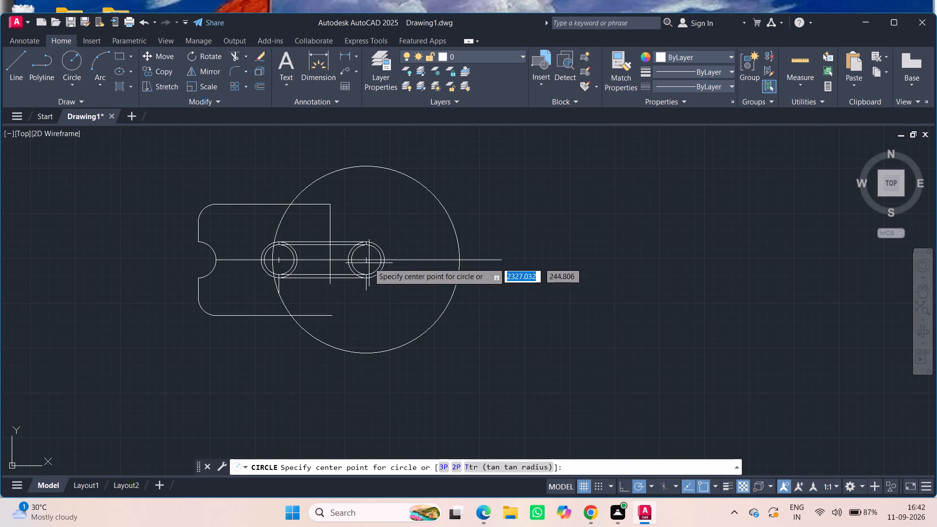
{"action": "left_click", "coordinate": [367, 257]}
{"action": "type", "text": "156"}
{"action": "key", "text": "Return"}
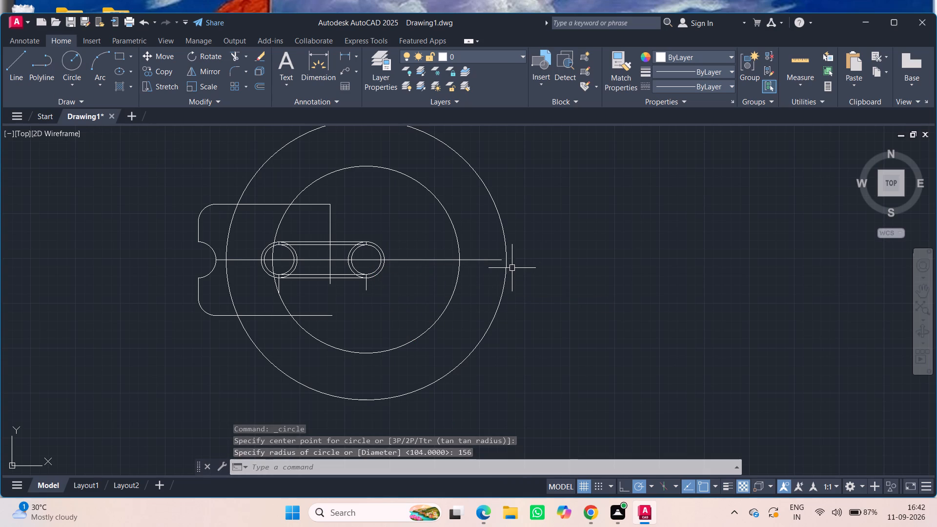
Extend the horizontal centreline with a short line from its right end to the radius 156 circle.
{"action": "left_click", "coordinate": [17, 69]}
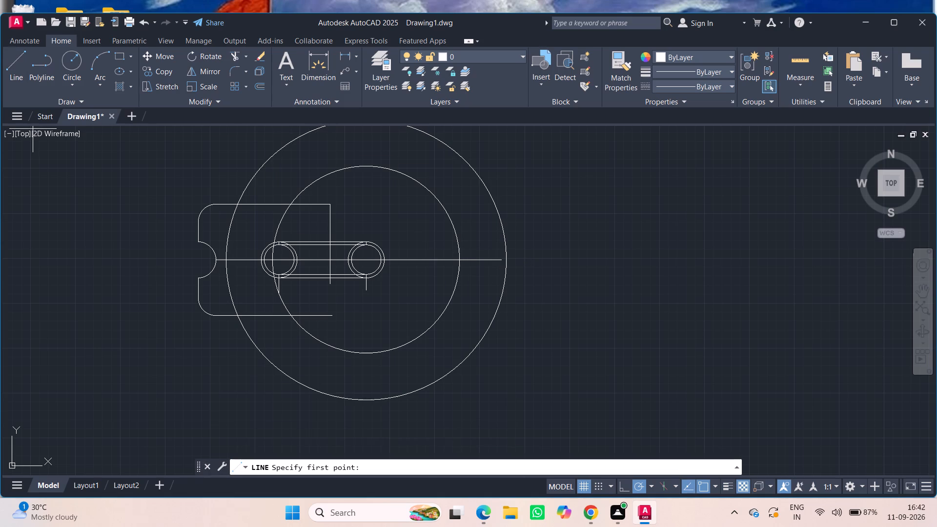
{"action": "left_click", "coordinate": [503, 260]}
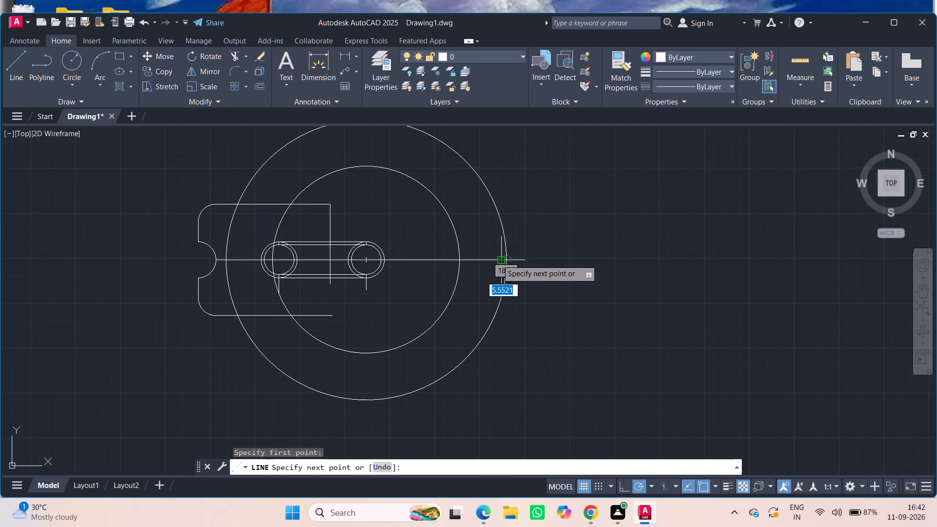
{"action": "left_click", "coordinate": [500, 259]}
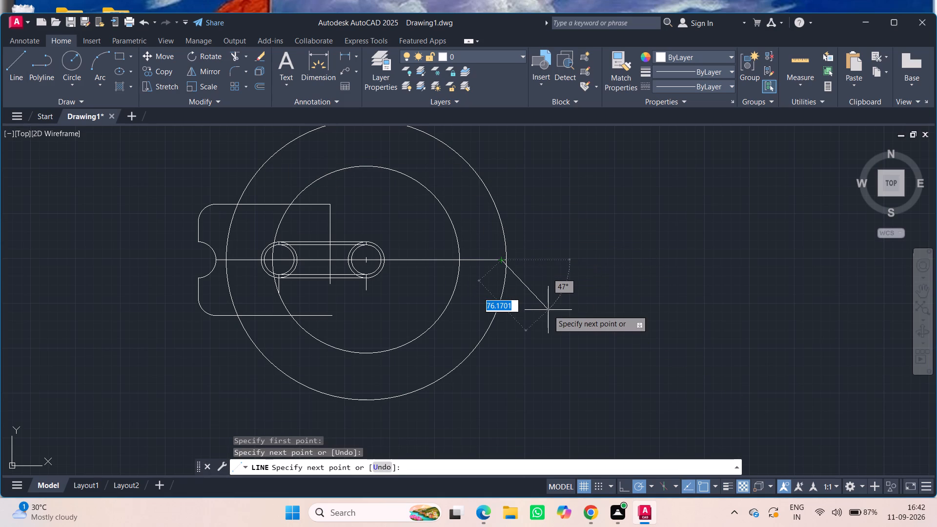
{"action": "key", "text": "Escape"}
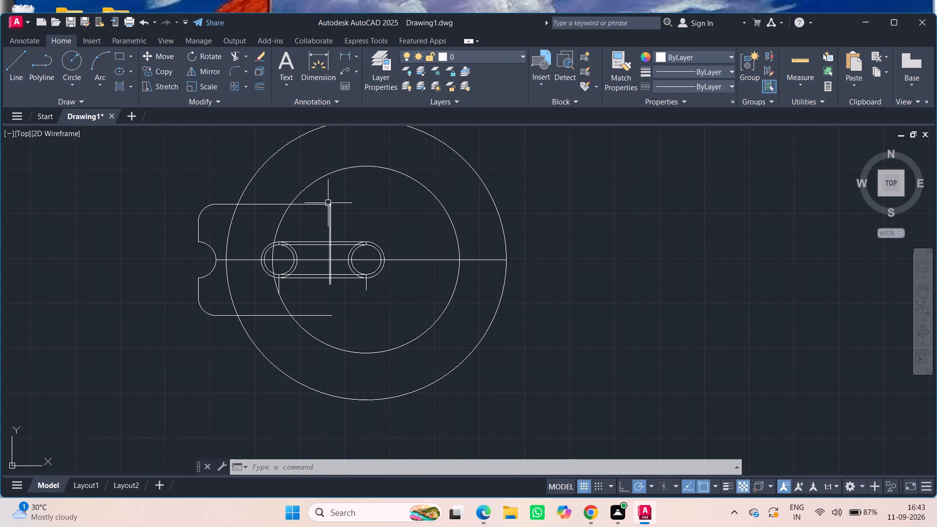
Draw horizontal lines continuing the top and bottom edges from their right ends to just beyond the radius 156 circle.
{"action": "left_click", "coordinate": [8, 79]}
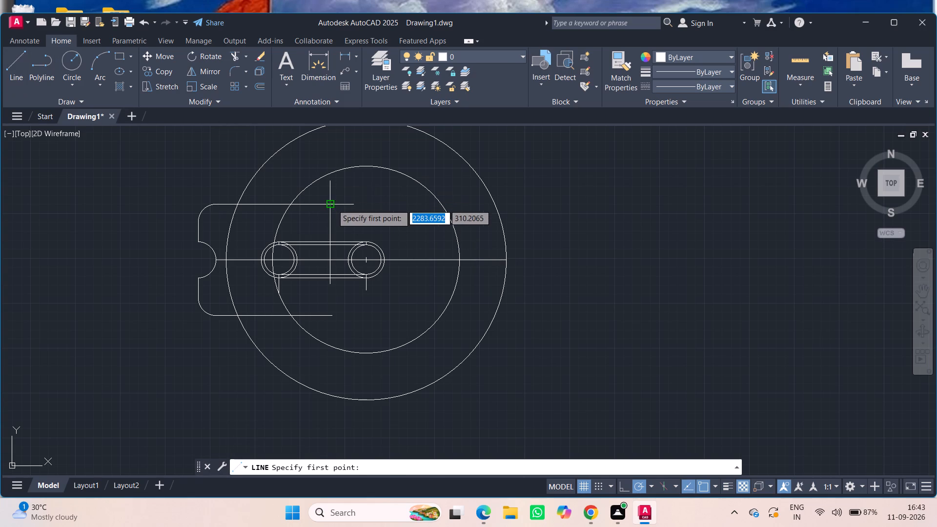
{"action": "left_click", "coordinate": [332, 204]}
{"action": "left_click", "coordinate": [547, 206]}
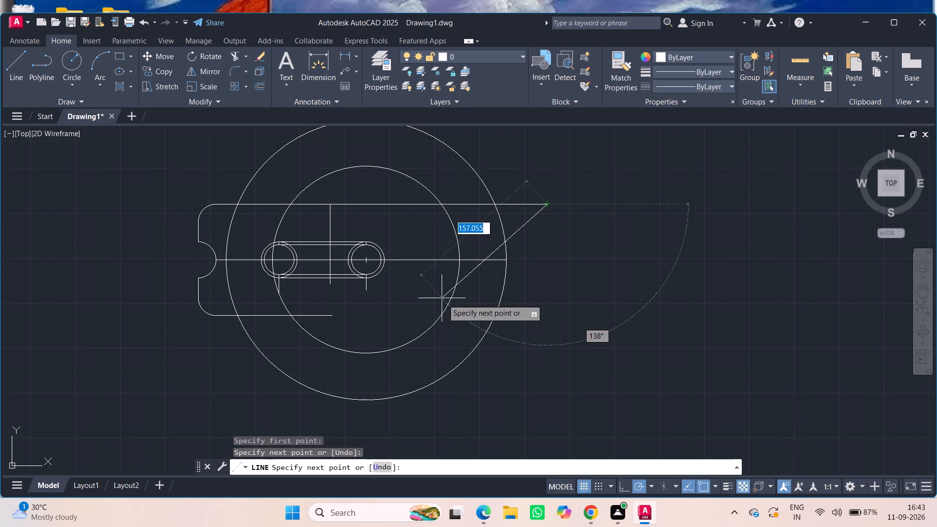
{"action": "key", "text": "Escape"}
{"action": "key", "text": "space"}
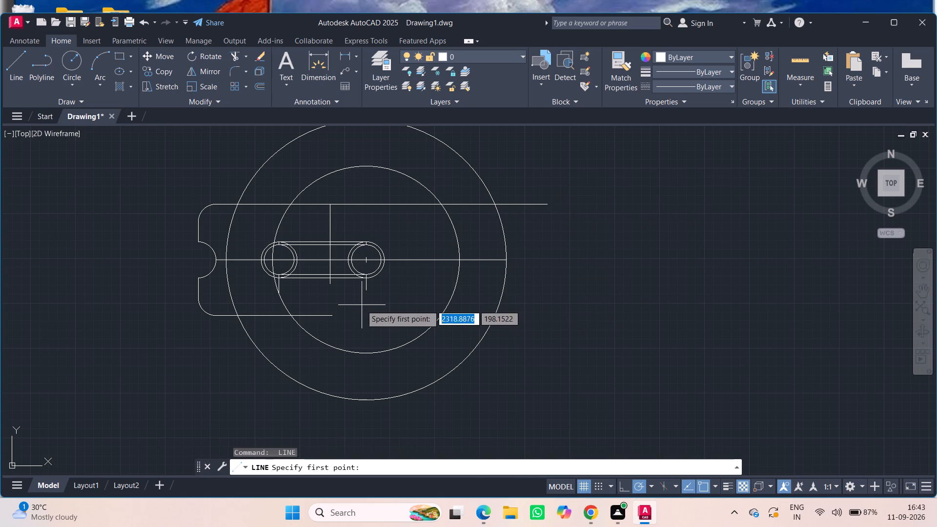
{"action": "left_click", "coordinate": [333, 315]}
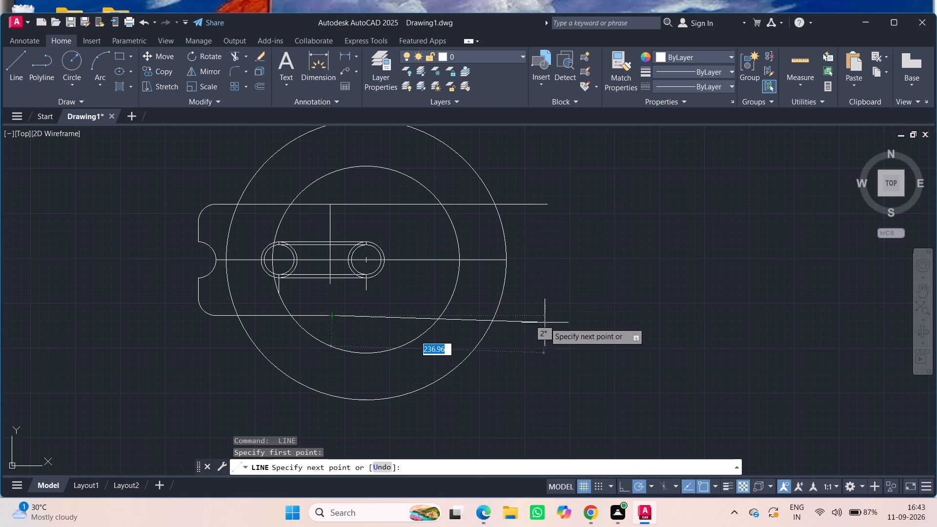
{"action": "left_click", "coordinate": [544, 320]}
{"action": "key", "text": "Escape"}
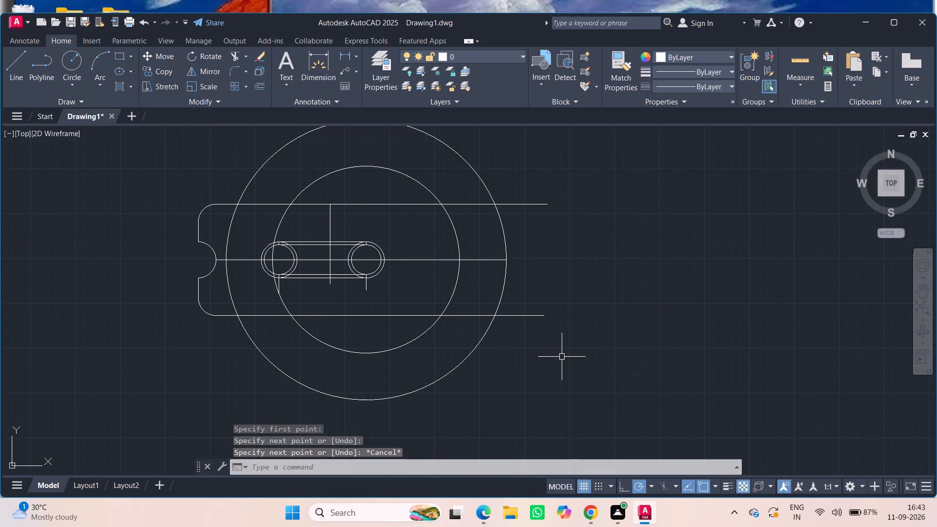
With polar tracking at 30° increments, draw a line rising at 30° from the top of the vertical line to the radius 156 circle.
{"action": "left_click", "coordinate": [7, 71]}
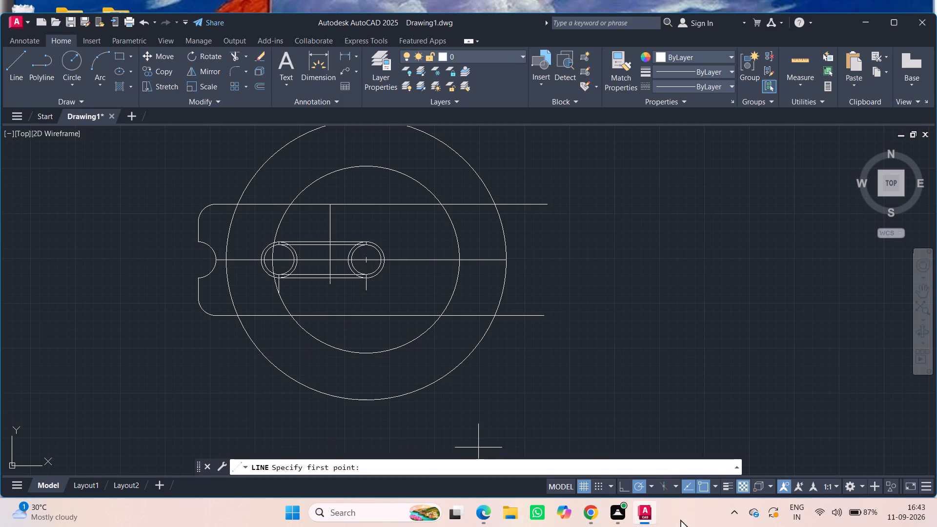
{"action": "left_click", "coordinate": [649, 484]}
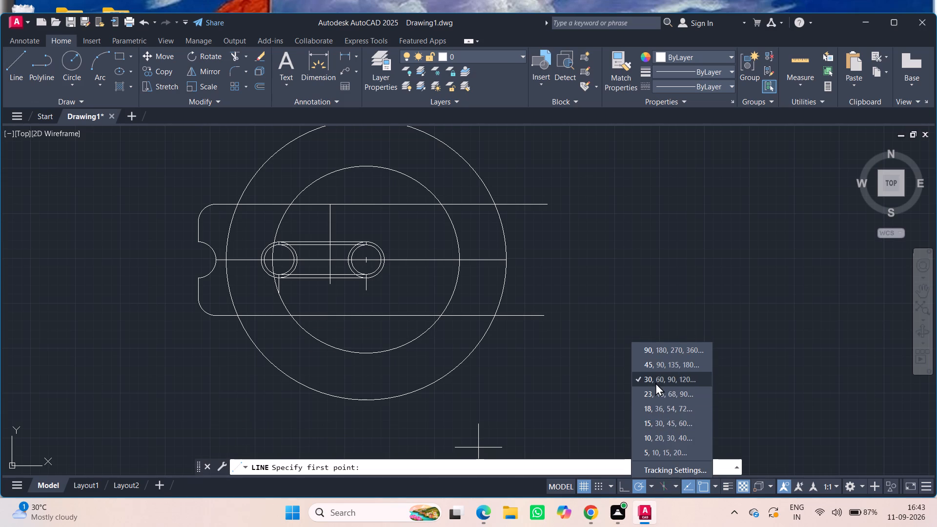
{"action": "left_click", "coordinate": [655, 383]}
{"action": "left_click", "coordinate": [332, 201]}
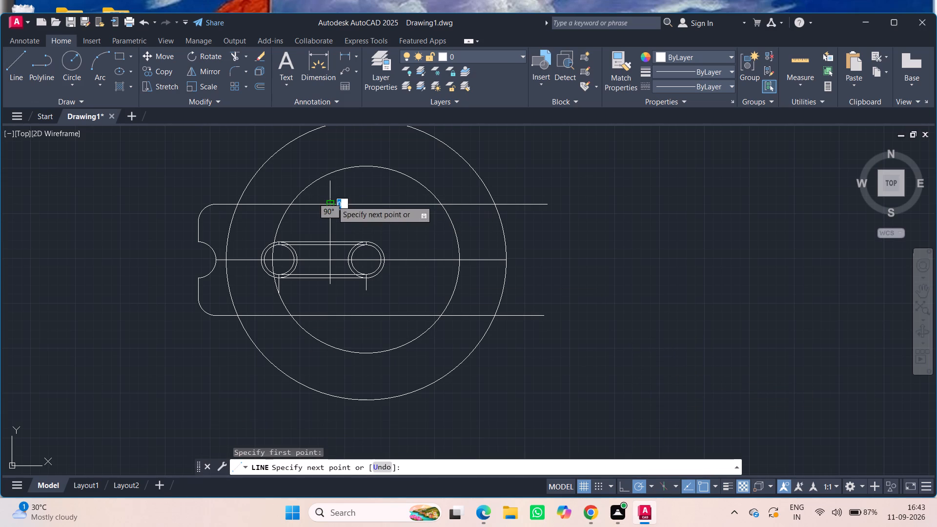
{"action": "left_click", "coordinate": [443, 140]}
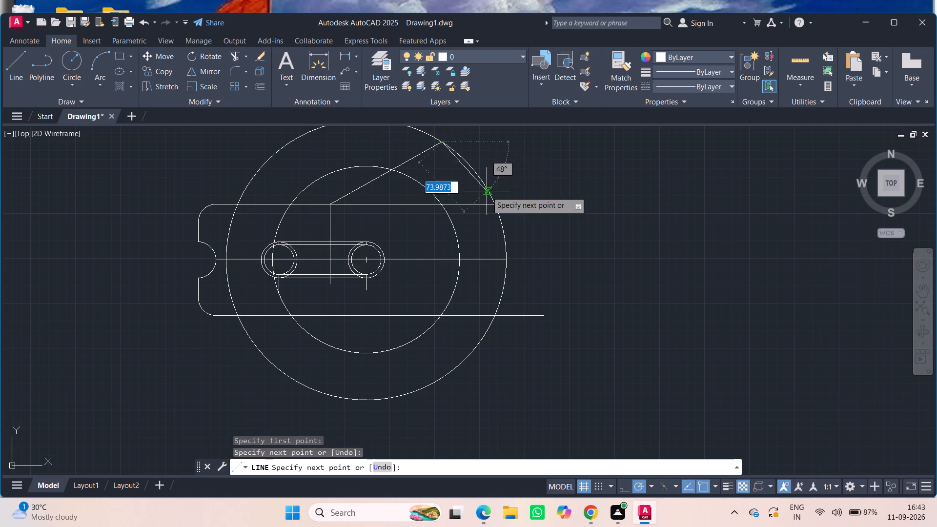
{"action": "key", "text": "Escape"}
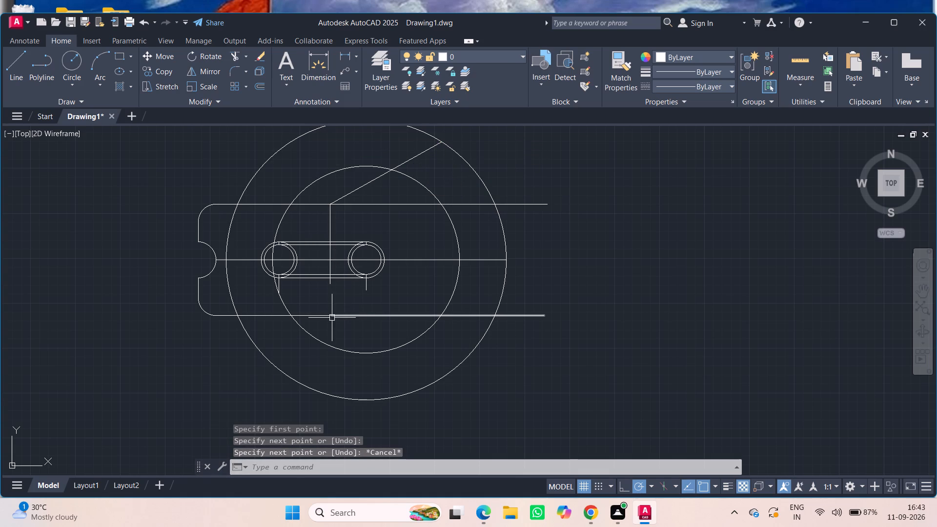
Draw a line descending at 30° from the original bottom edge's right end to the radius 156 circle.
{"action": "left_click", "coordinate": [20, 73]}
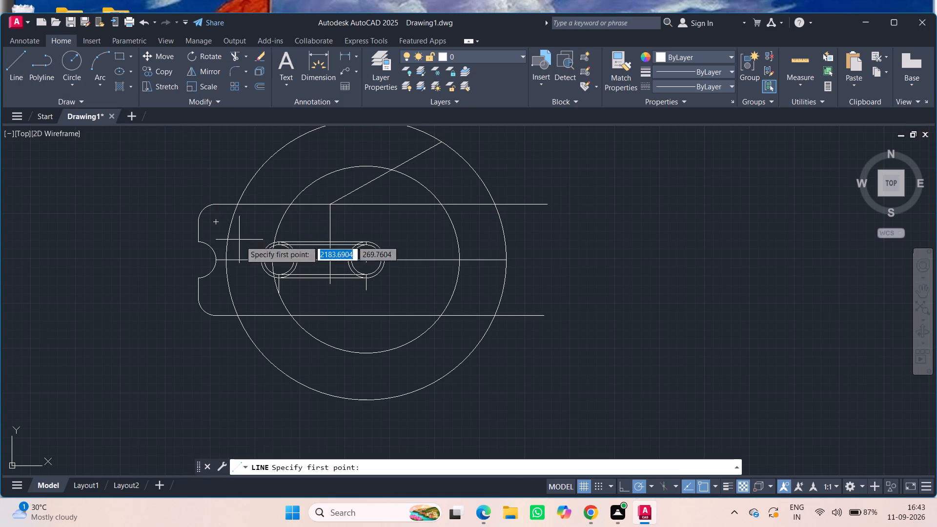
{"action": "left_click", "coordinate": [334, 318]}
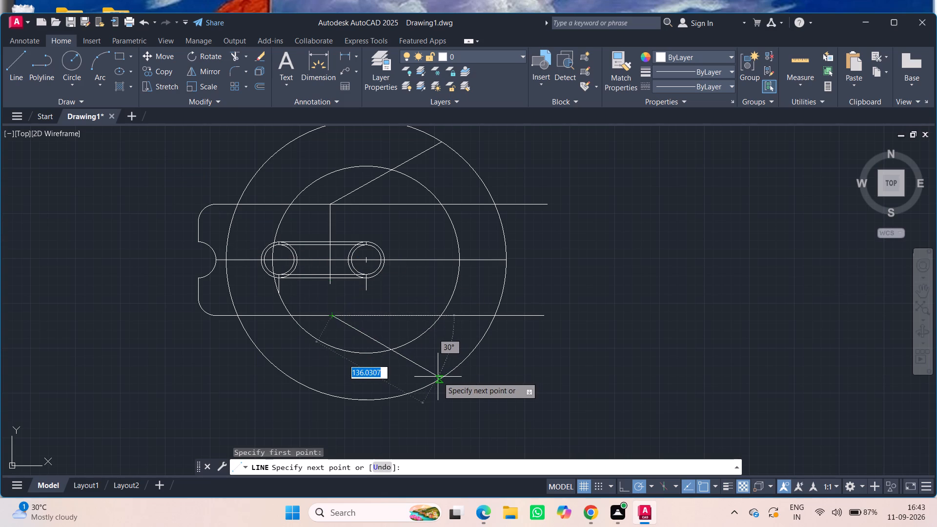
{"action": "left_click", "coordinate": [438, 377]}
{"action": "key", "text": "Escape"}
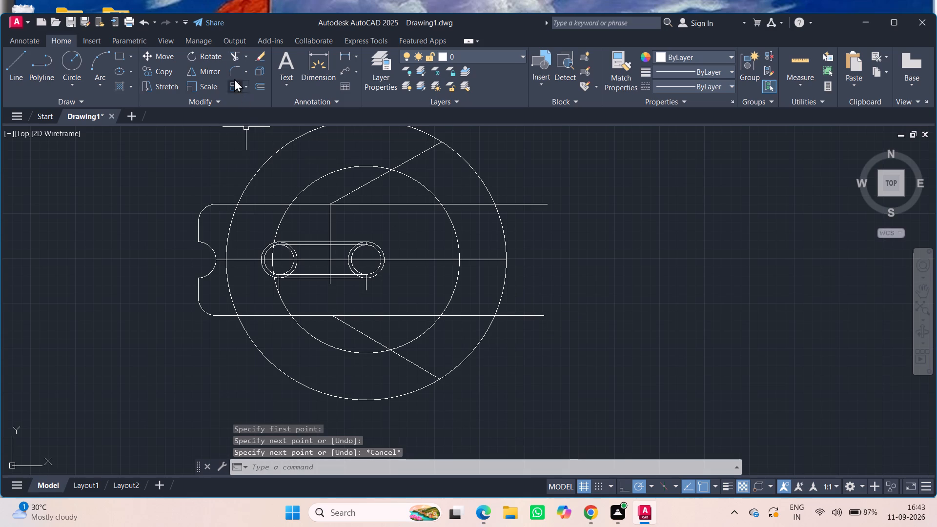
Trim the vertical line above and inside the slot, and the top and bottom line extensions inside the radius 104 circle.
{"action": "left_click", "coordinate": [232, 50]}
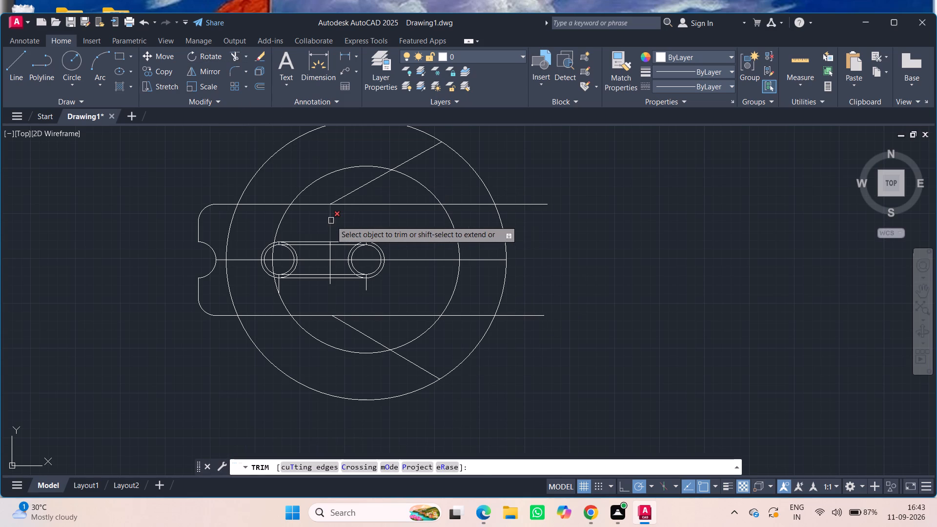
{"action": "left_click", "coordinate": [331, 221]}
{"action": "left_click", "coordinate": [330, 255]}
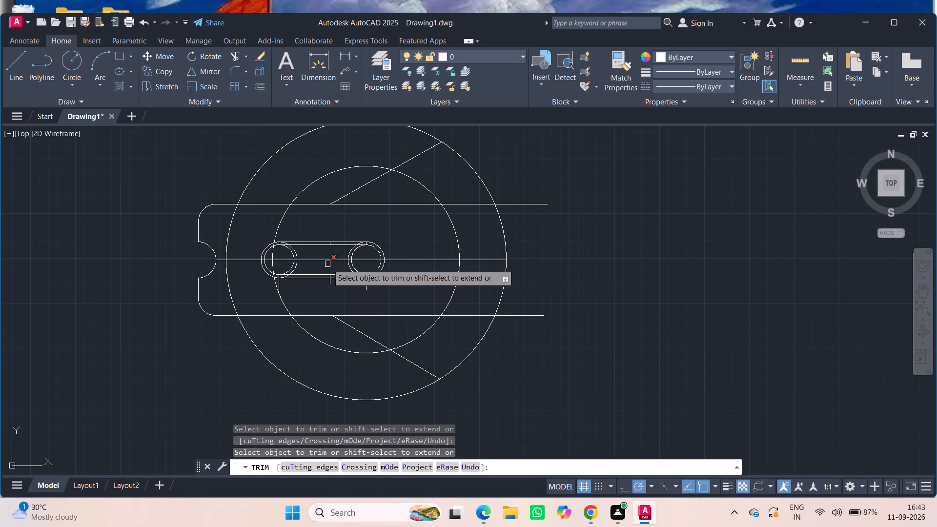
{"action": "left_click", "coordinate": [330, 264]}
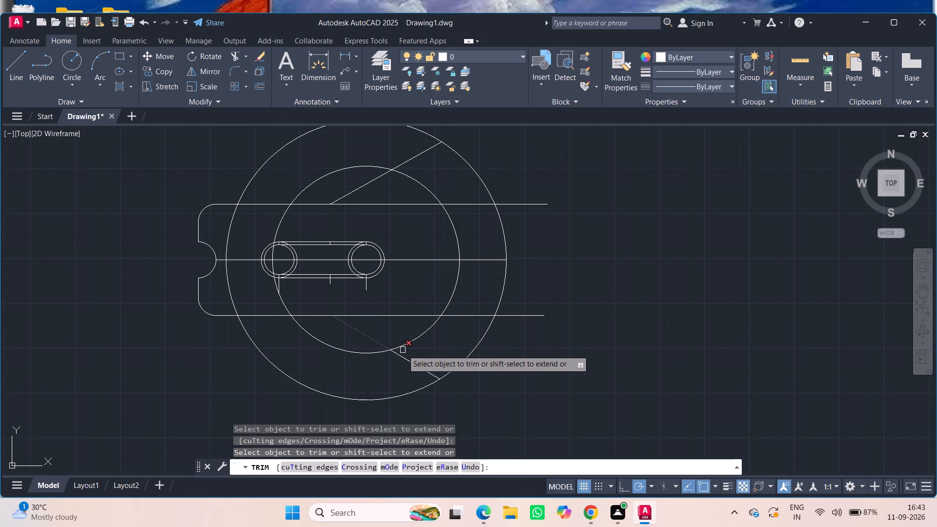
{"action": "left_click", "coordinate": [385, 317]}
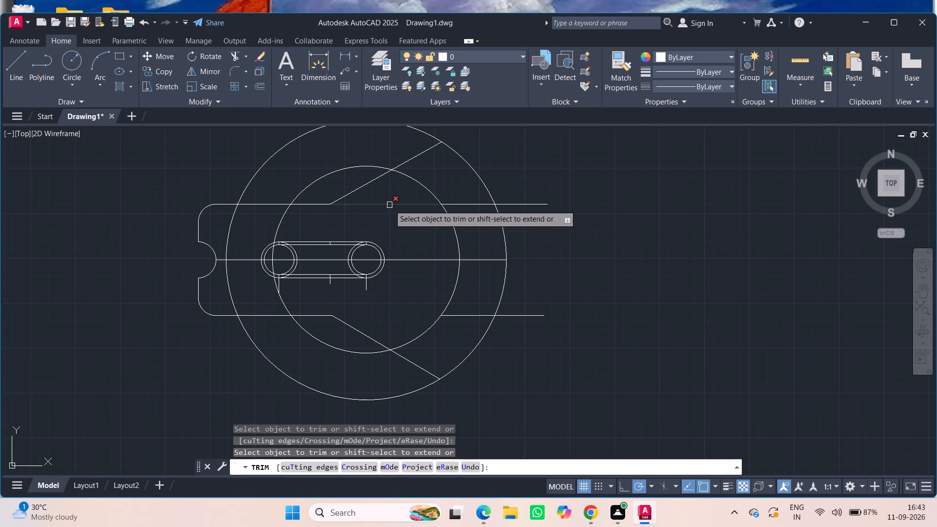
{"action": "left_click", "coordinate": [389, 205]}
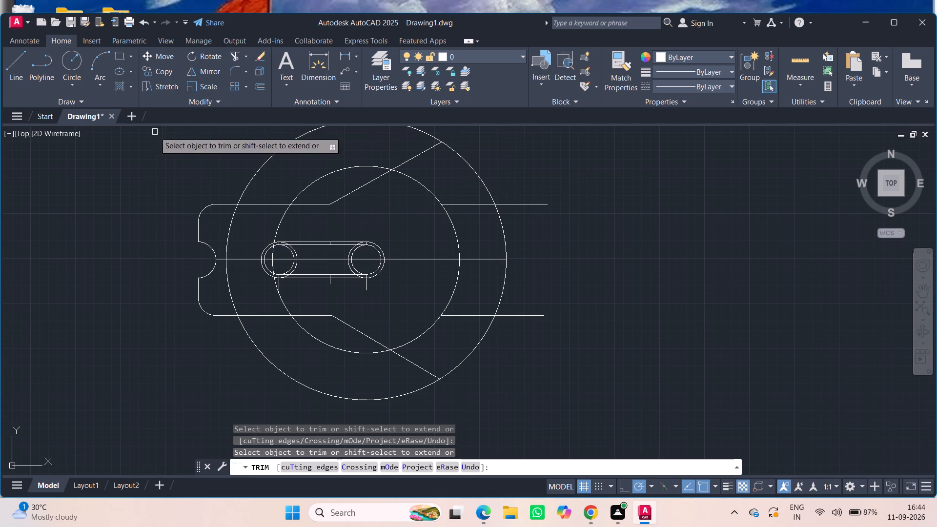
Draw a radius 20 circle tangent to the radius 156 circle and the upper 30° line.
{"action": "left_click", "coordinate": [78, 81]}
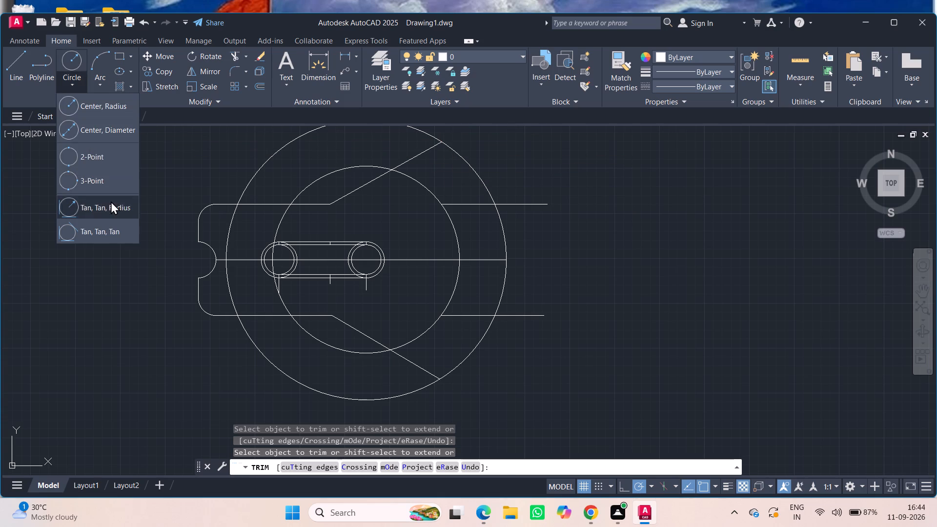
{"action": "left_click", "coordinate": [111, 201]}
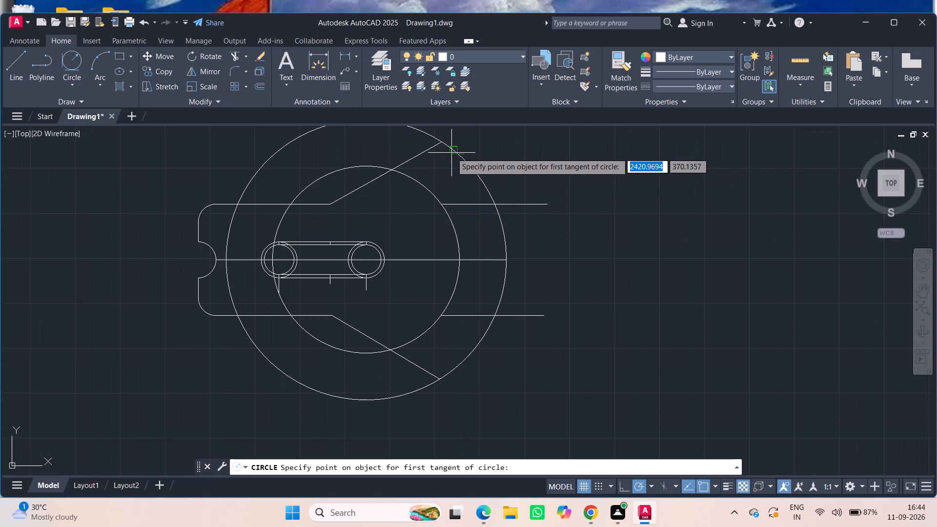
{"action": "left_click", "coordinate": [451, 153]}
{"action": "left_click", "coordinate": [430, 149]}
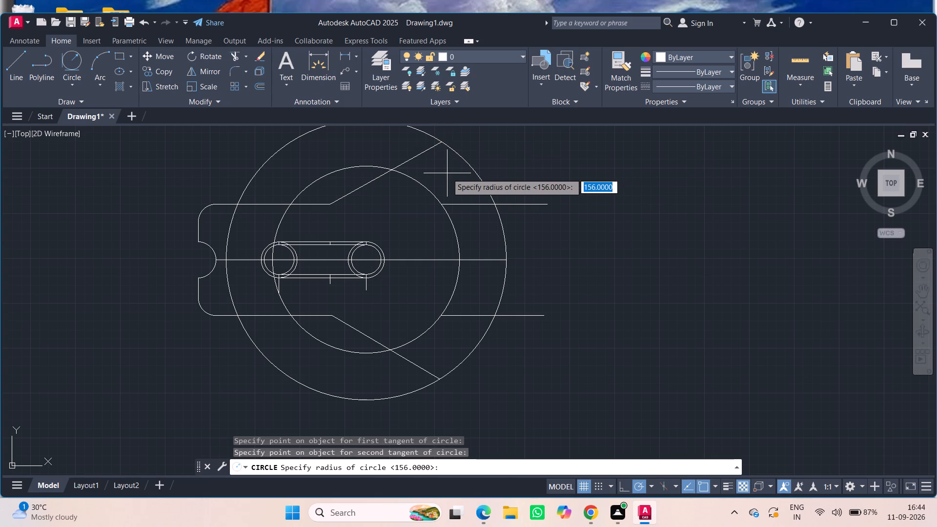
{"action": "type", "text": "20"}
{"action": "key", "text": "Return"}
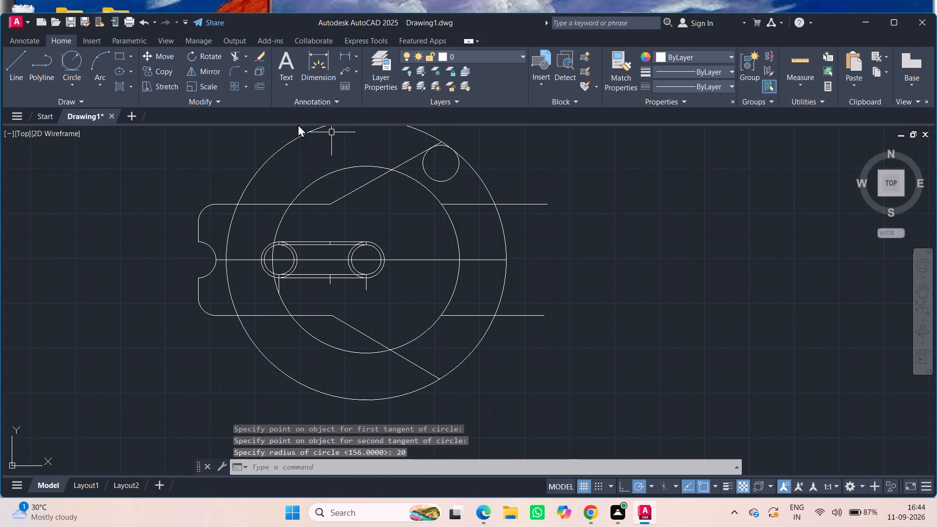
Draw a radius 20 circle tangent to the lower 30° line and the radius 156 circle.
{"action": "left_click", "coordinate": [69, 66]}
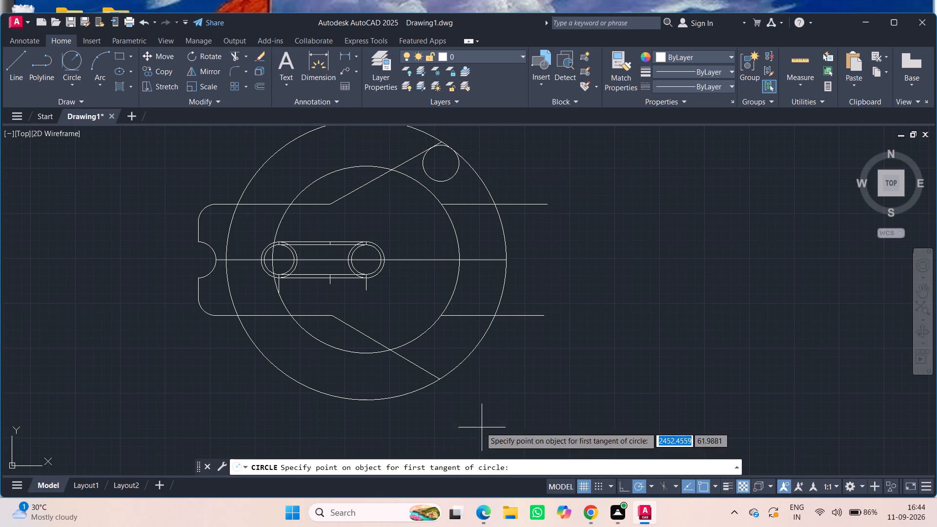
{"action": "left_click", "coordinate": [428, 370]}
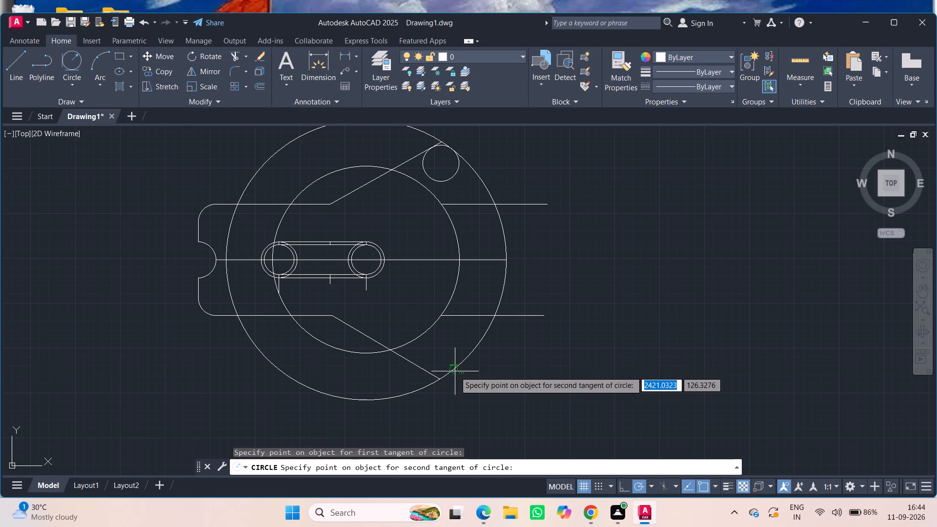
{"action": "left_click", "coordinate": [455, 371]}
{"action": "type", "text": "20"}
{"action": "key", "text": "Return"}
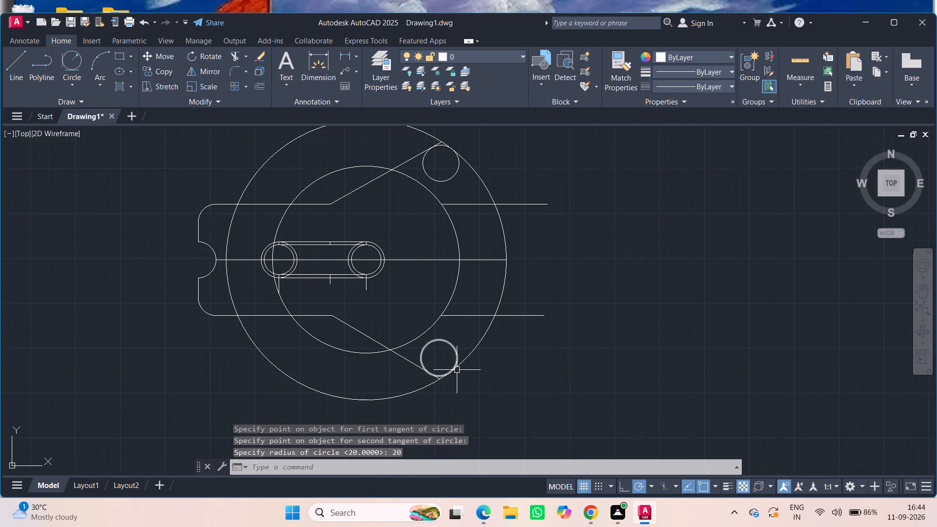
Trim the two radius 20 circles, the radius 156 circle and the 30° line overhangs to leave the flared end's rounded outline.
{"action": "left_click", "coordinate": [232, 57]}
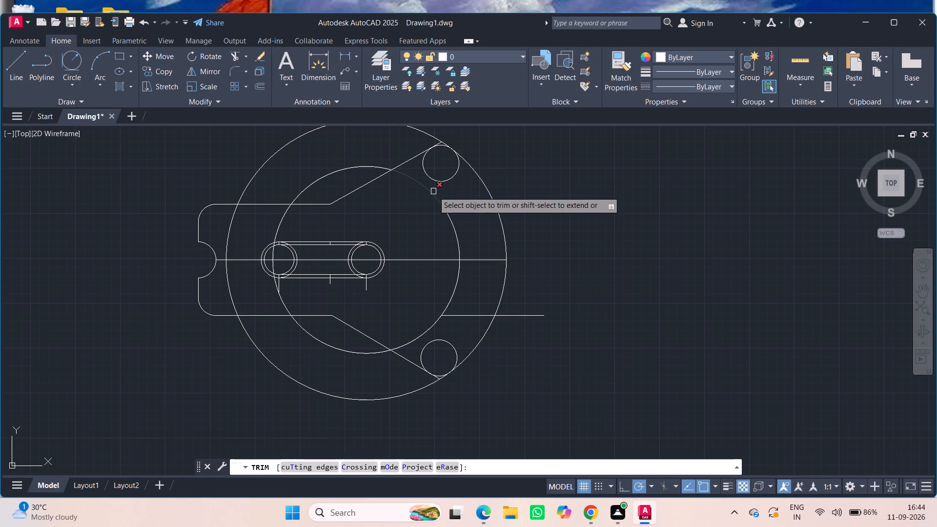
{"action": "left_click", "coordinate": [440, 183]}
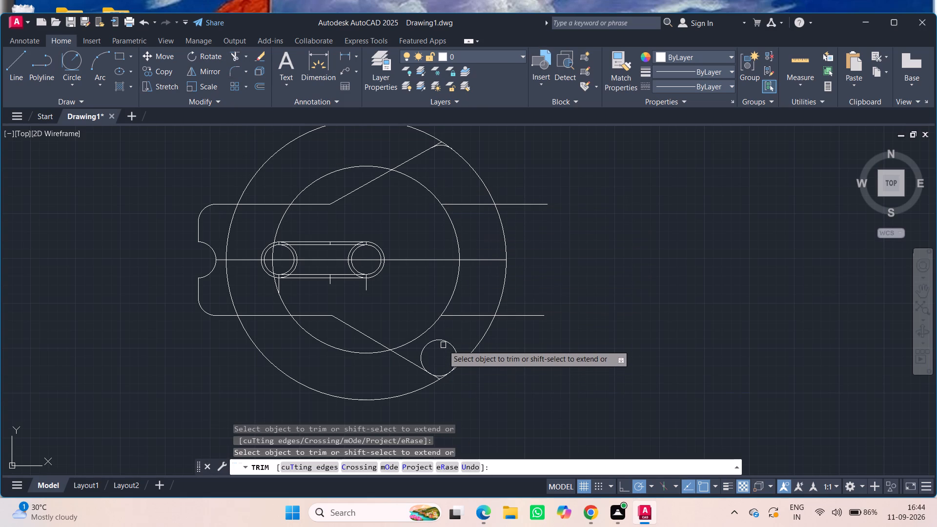
{"action": "left_click", "coordinate": [445, 342]}
{"action": "scroll", "coordinate": [434, 386], "scroll_direction": "up", "scroll_amount": 3}
{"action": "left_click", "coordinate": [450, 362]}
{"action": "left_click", "coordinate": [455, 363]}
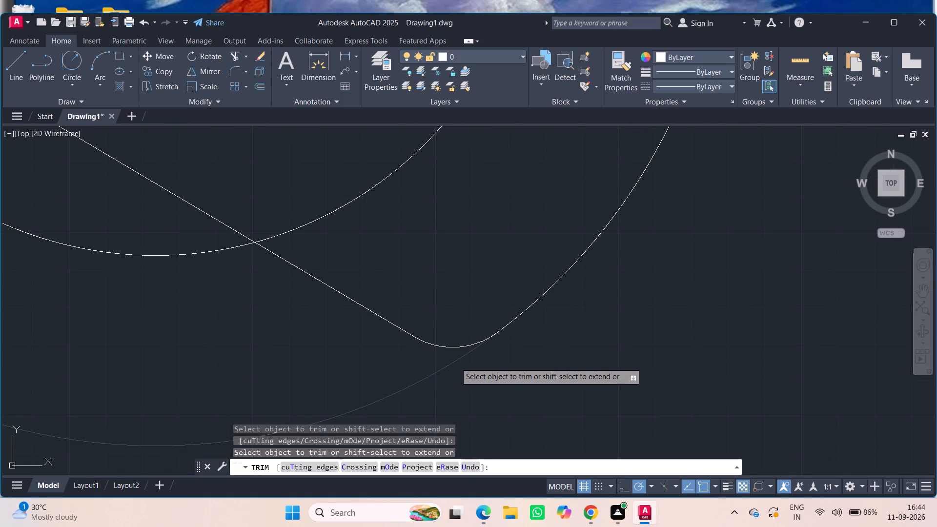
{"action": "scroll", "coordinate": [478, 362], "scroll_direction": "down", "scroll_amount": 2}
{"action": "scroll", "coordinate": [497, 317], "scroll_direction": "down", "scroll_amount": 2}
{"action": "middle_click_drag", "start_coordinate": [498, 317], "coordinate": [494, 365]}
{"action": "scroll", "coordinate": [493, 323], "scroll_direction": "up", "scroll_amount": 1}
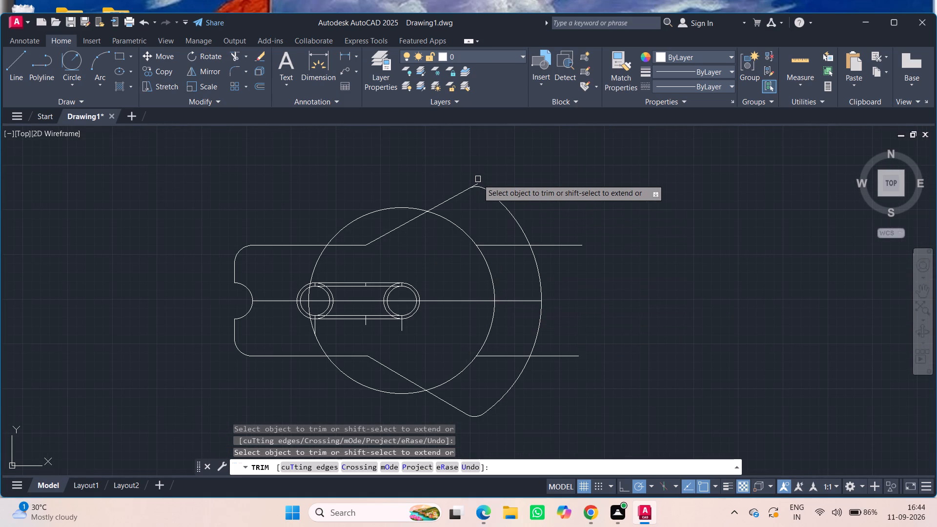
{"action": "left_click", "coordinate": [478, 181]}
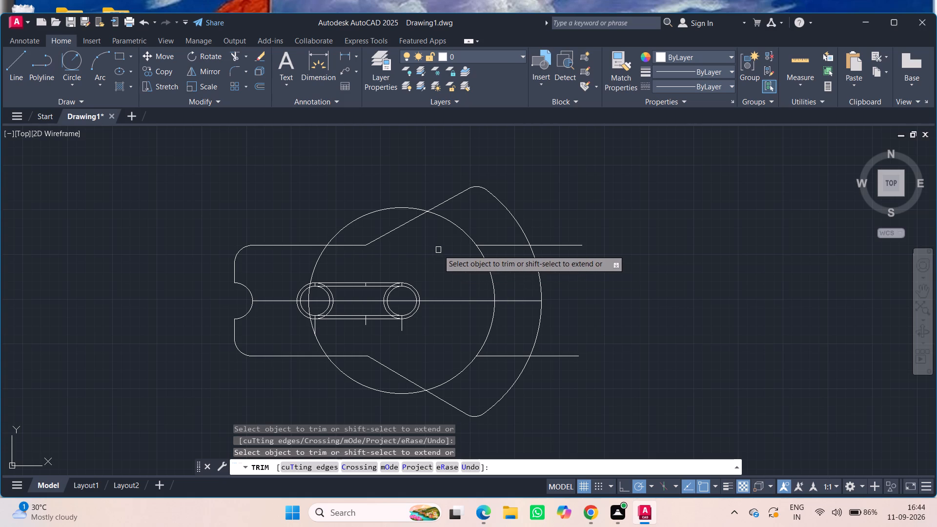
Draw a 78 line up from the centreline between the two large arcs, continuing horizontally left across the radius 104 circle.
{"action": "left_click", "coordinate": [13, 68]}
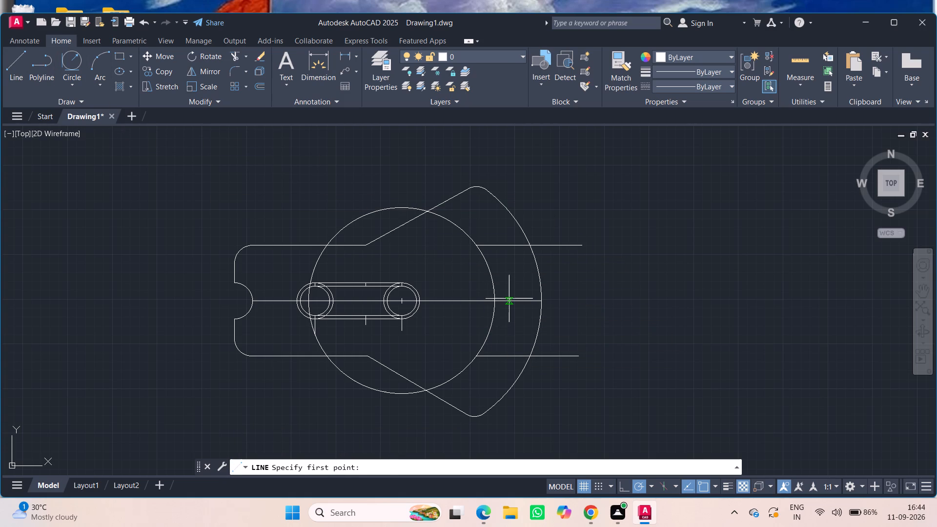
{"action": "left_click", "coordinate": [509, 299]}
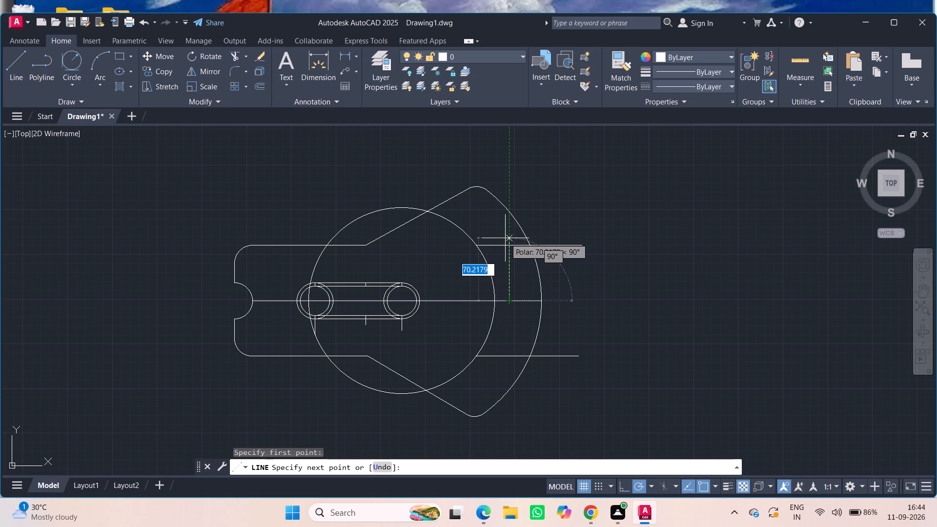
{"action": "type", "text": "78"}
{"action": "key", "text": "Return"}
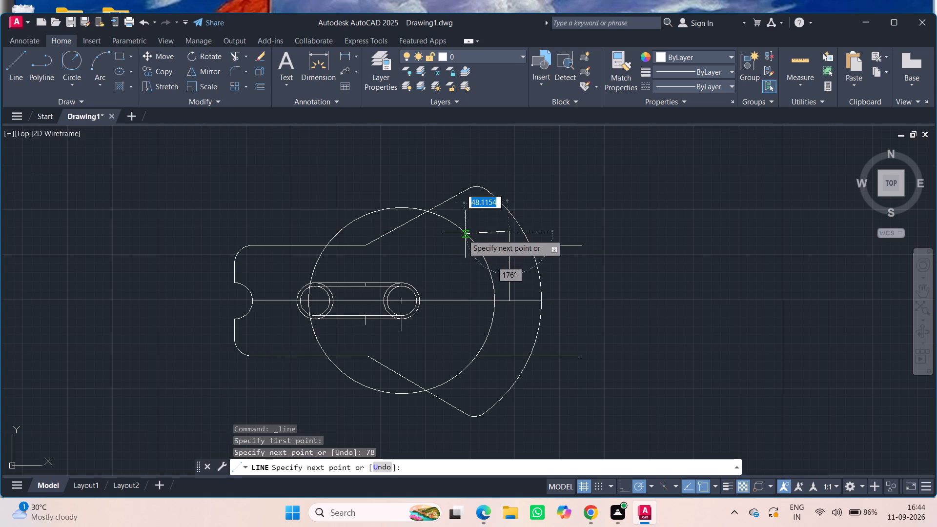
{"action": "left_click", "coordinate": [444, 235]}
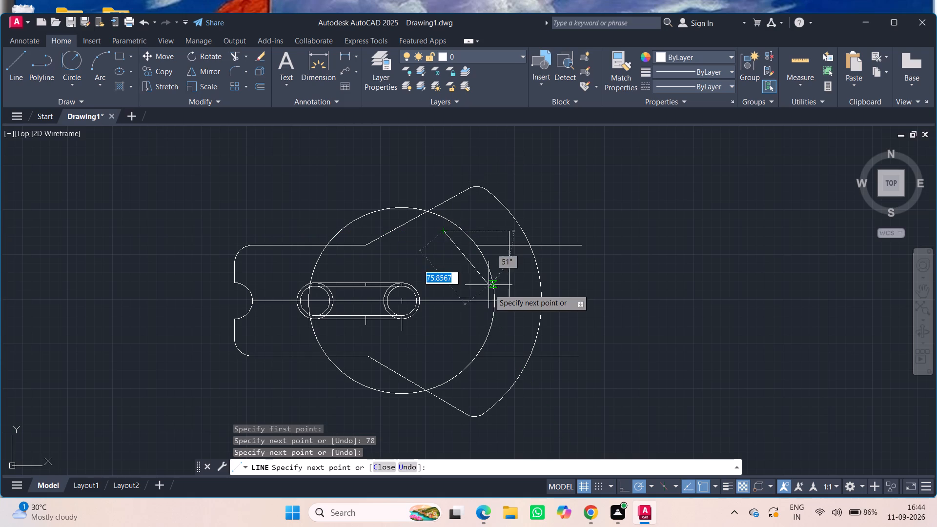
{"action": "key", "text": "Escape"}
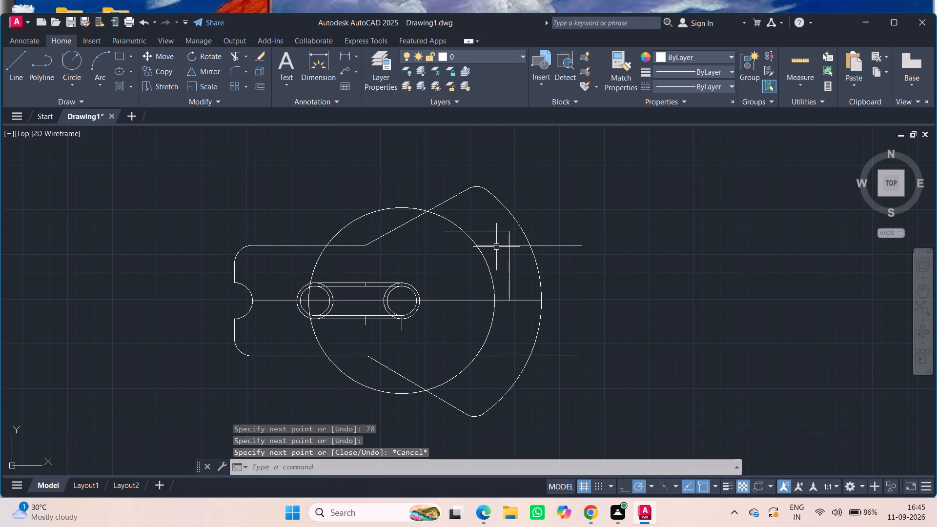
Delete the two leftover horizontal extension lines of the top and bottom edges at the flared end.
{"action": "left_click", "coordinate": [496, 245]}
{"action": "left_click", "coordinate": [497, 356]}
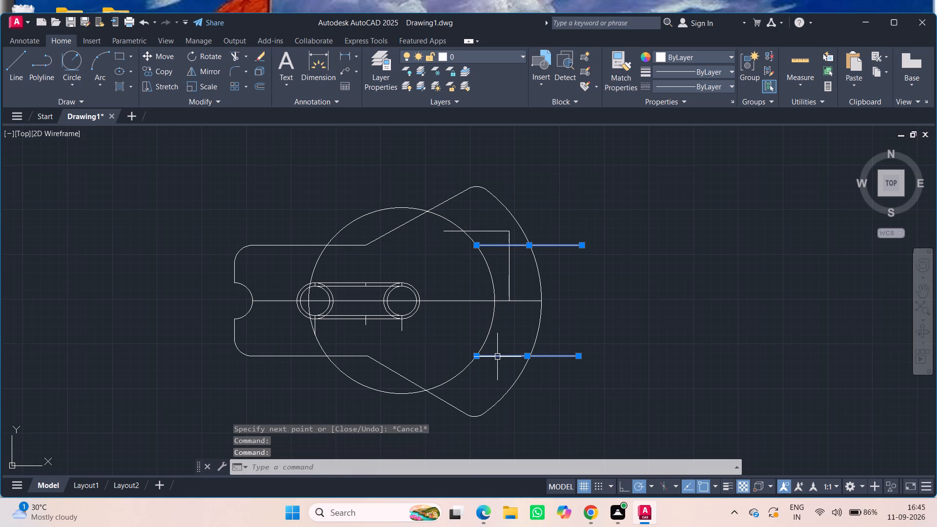
{"action": "key", "text": "Delete"}
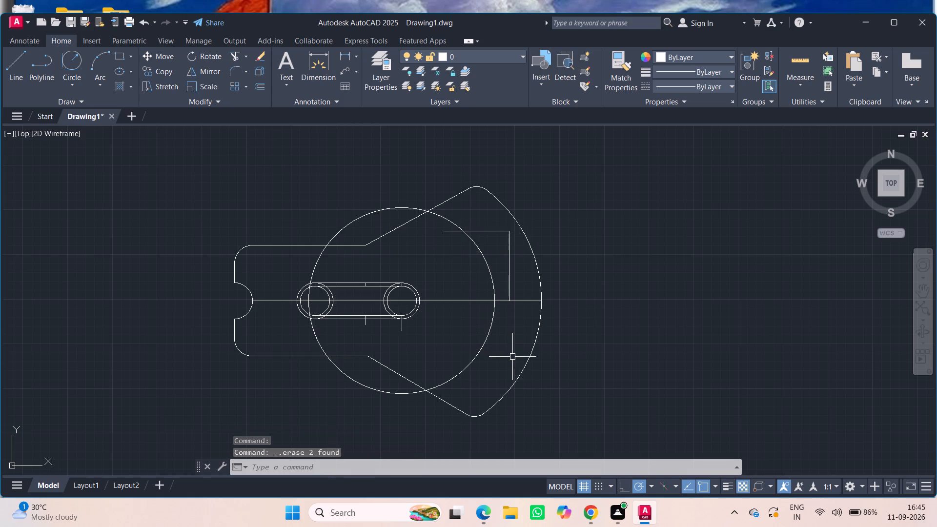
Draw a radius 20 circle centred where the upper horizontal construction line crosses the radius 104 circle.
{"action": "left_click", "coordinate": [83, 85]}
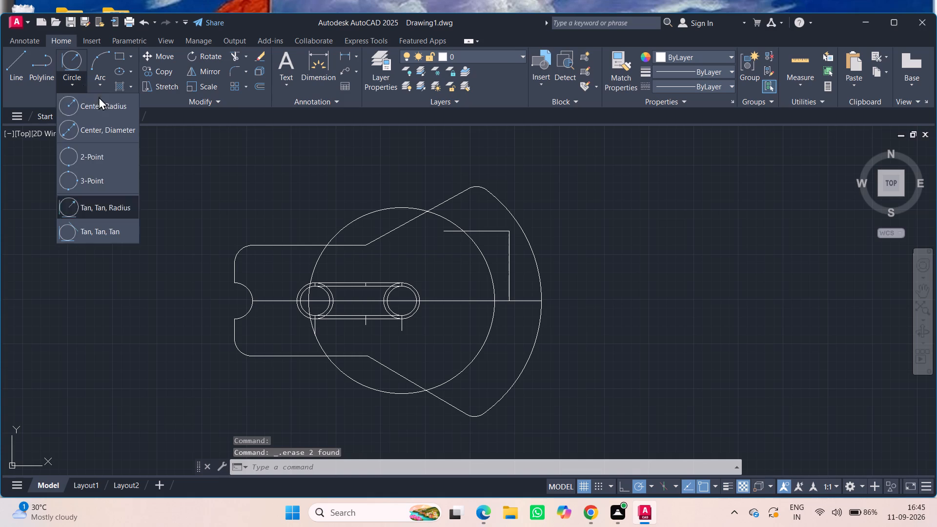
{"action": "left_click", "coordinate": [104, 104]}
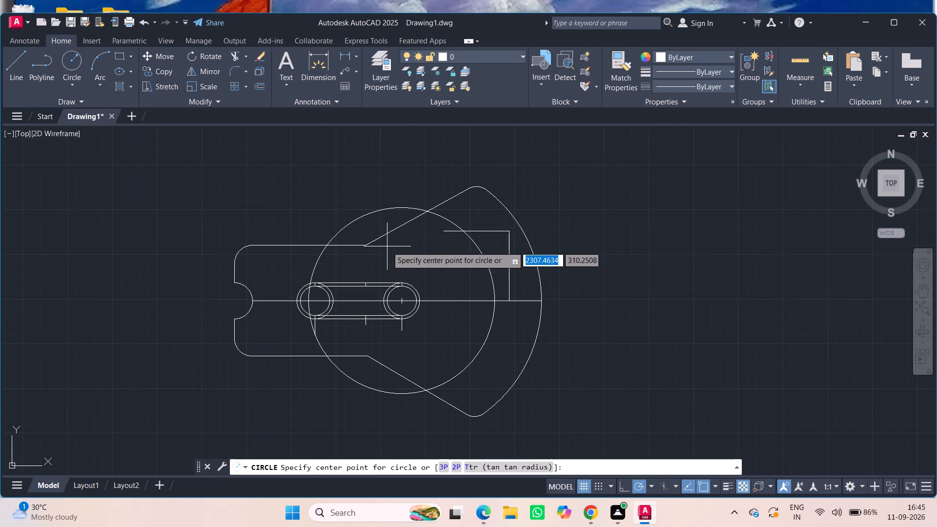
{"action": "left_click", "coordinate": [465, 230]}
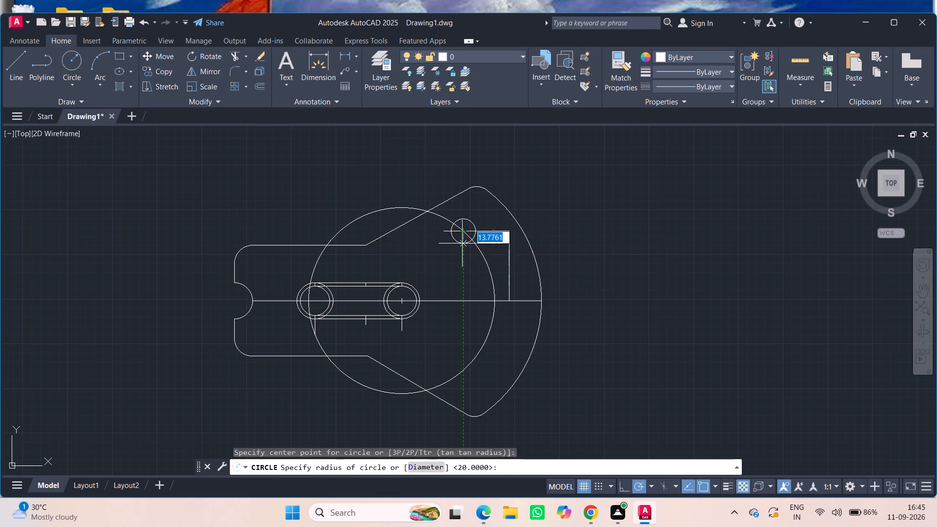
{"action": "type", "text": "20"}
{"action": "key", "text": "Return"}
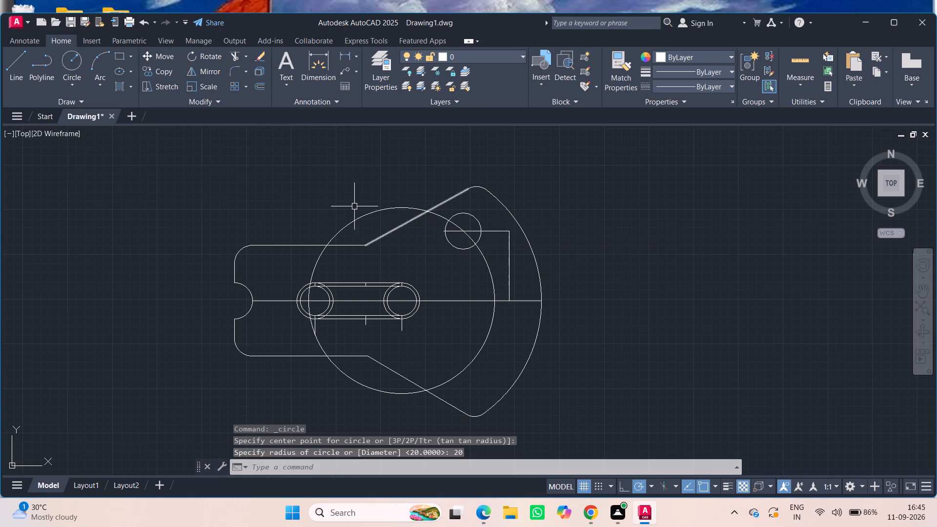
Draw a 78 line down from the same centreline point, continuing horizontally left across the radius 104 circle.
{"action": "left_click", "coordinate": [73, 56]}
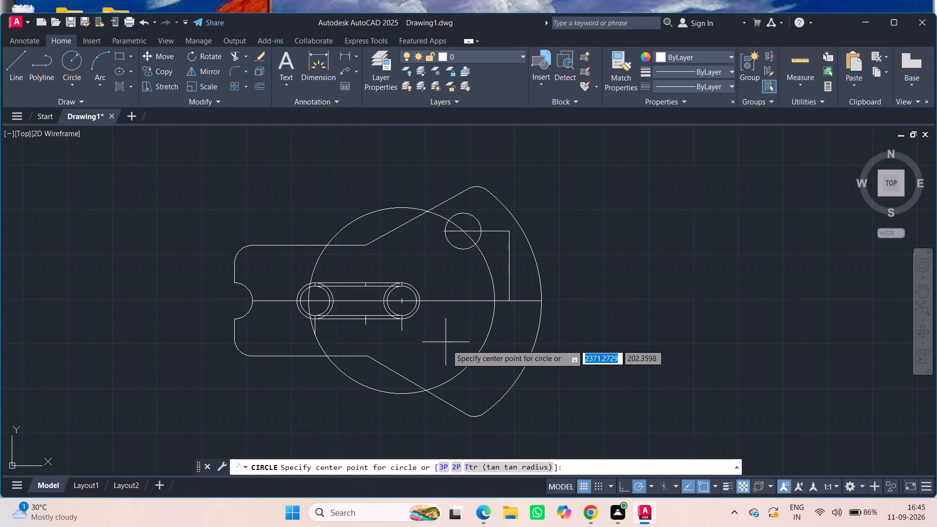
{"action": "left_click", "coordinate": [20, 67]}
{"action": "left_click", "coordinate": [507, 301]}
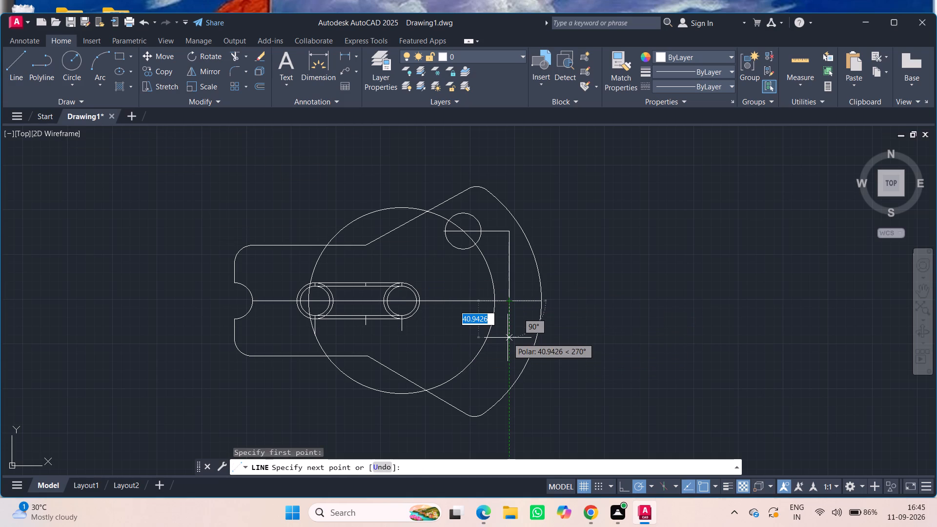
{"action": "type", "text": "78"}
{"action": "key", "text": "Return"}
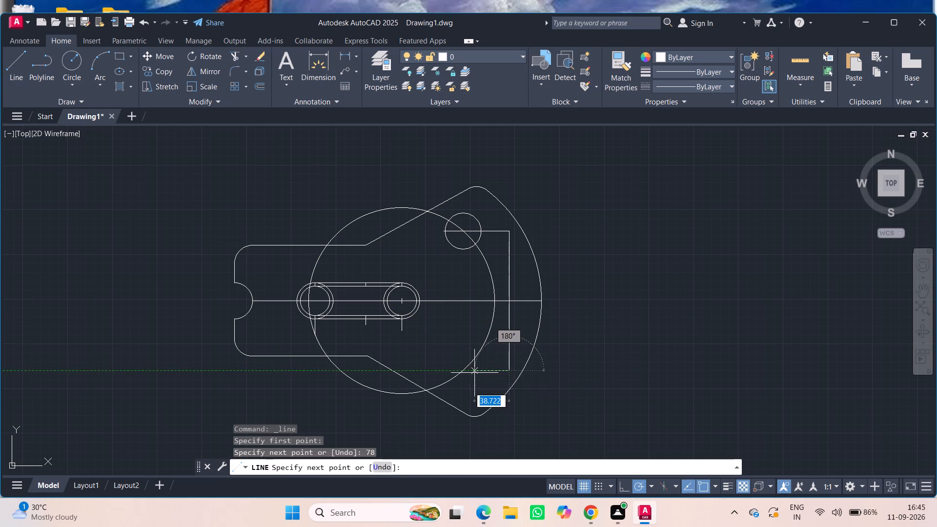
{"action": "left_click", "coordinate": [432, 369]}
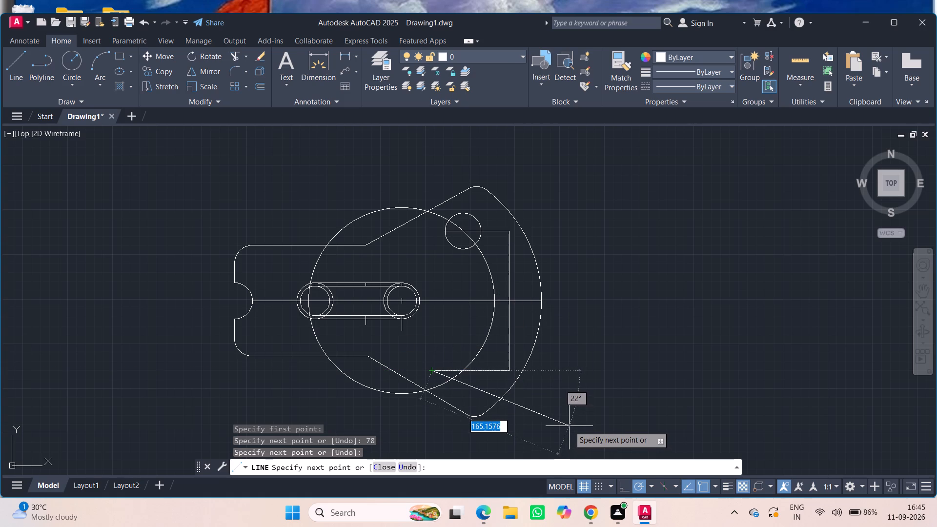
{"action": "key", "text": "Escape"}
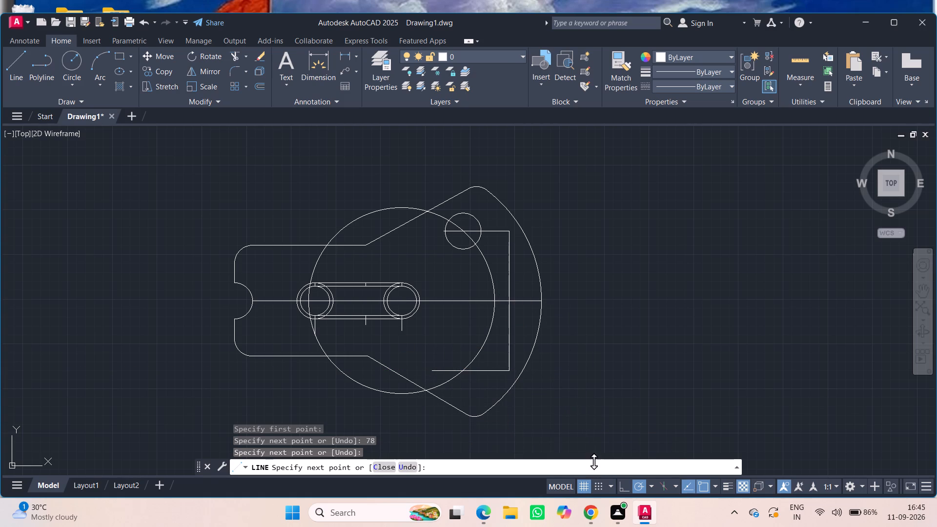
Draw a radius 20 circle centred where the lower horizontal construction line crosses the radius 104 circle.
{"action": "left_click", "coordinate": [80, 55]}
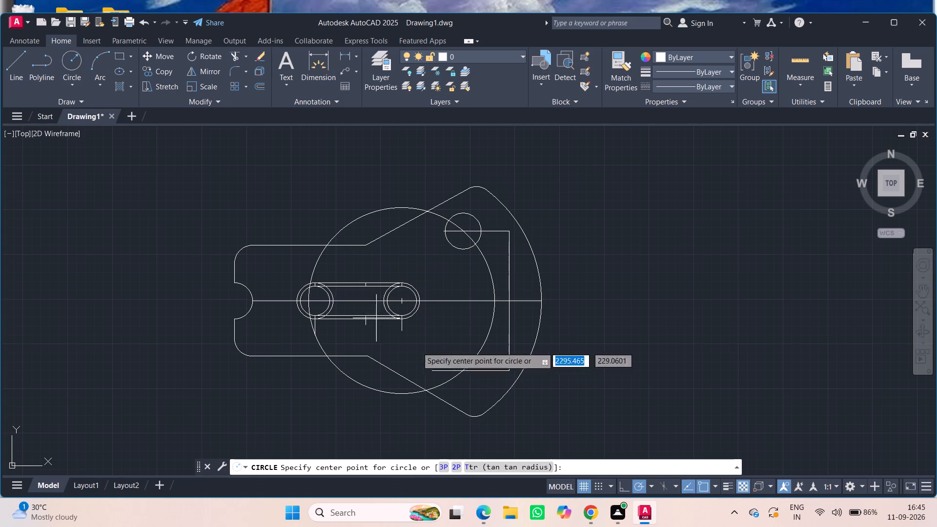
{"action": "left_click", "coordinate": [461, 372]}
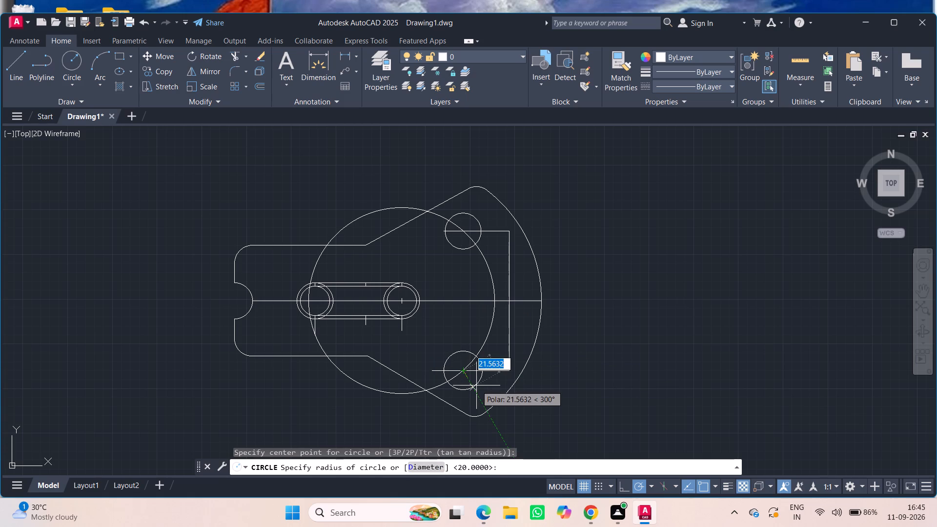
{"action": "type", "text": "20"}
{"action": "key", "text": "Return"}
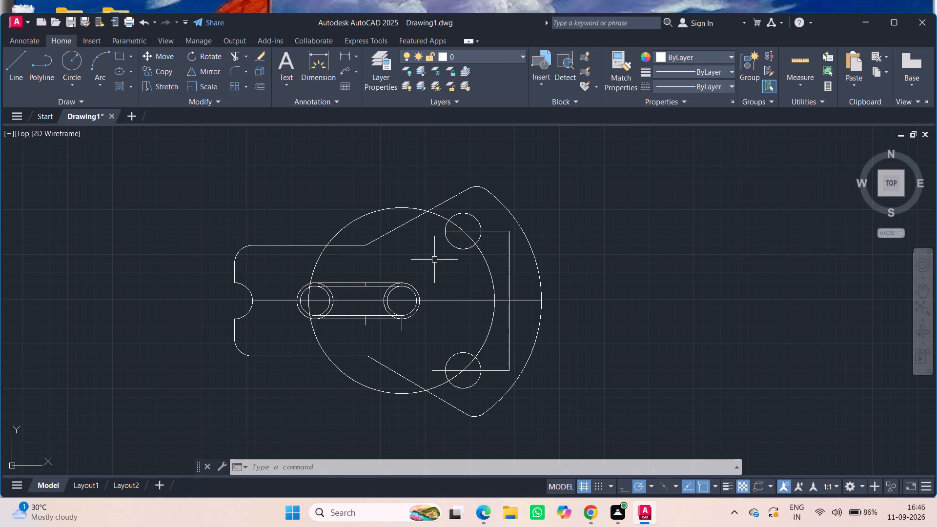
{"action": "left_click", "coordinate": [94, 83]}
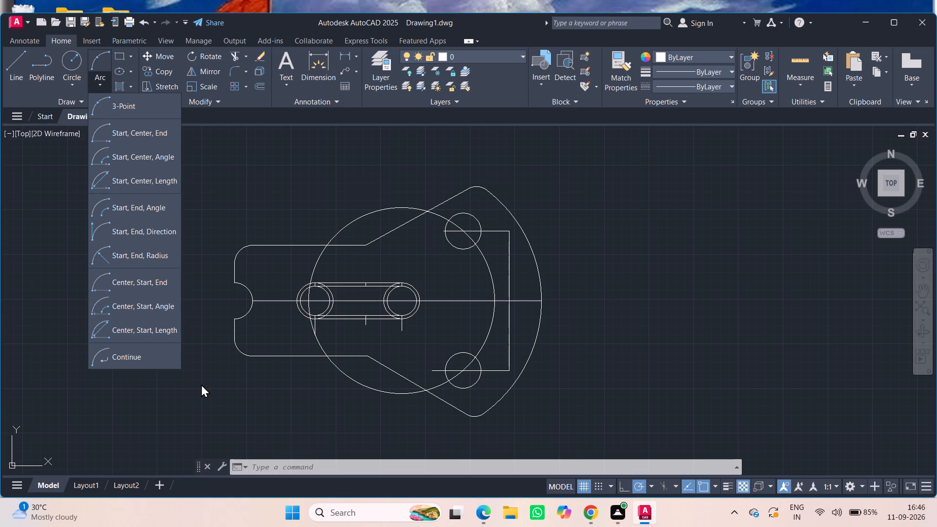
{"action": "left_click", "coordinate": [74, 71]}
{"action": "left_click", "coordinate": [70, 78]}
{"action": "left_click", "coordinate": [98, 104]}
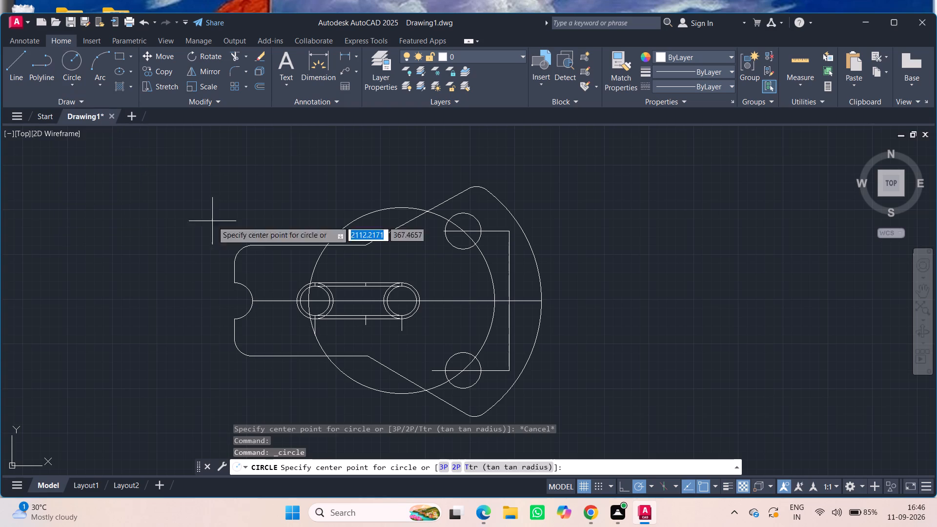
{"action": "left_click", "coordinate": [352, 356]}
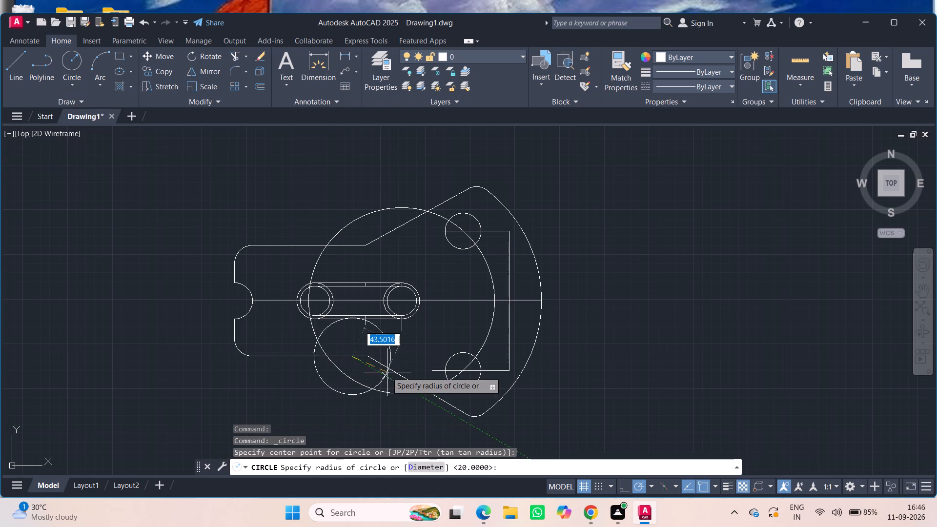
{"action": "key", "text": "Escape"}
Draw a radius 26 circle tangent to the body's bottom edge and the lower 30° line.
{"action": "left_click", "coordinate": [66, 79]}
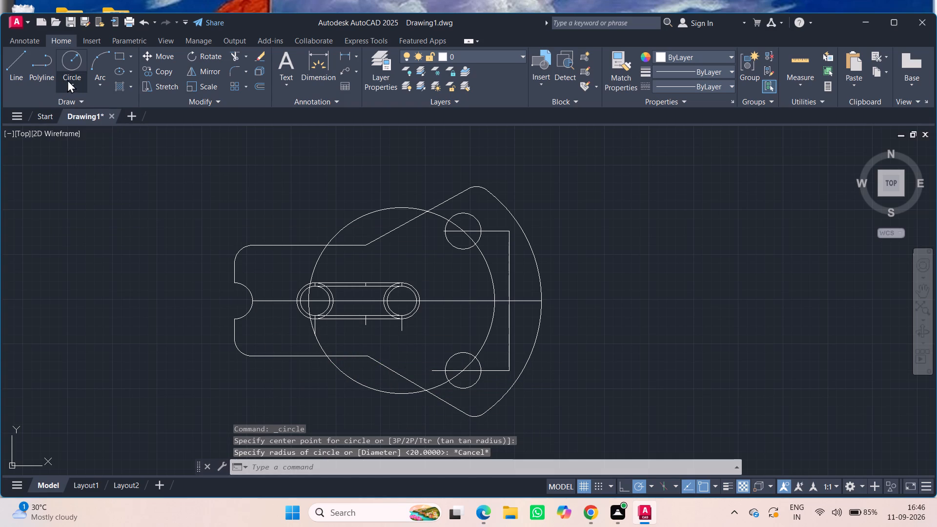
{"action": "left_click", "coordinate": [102, 207]}
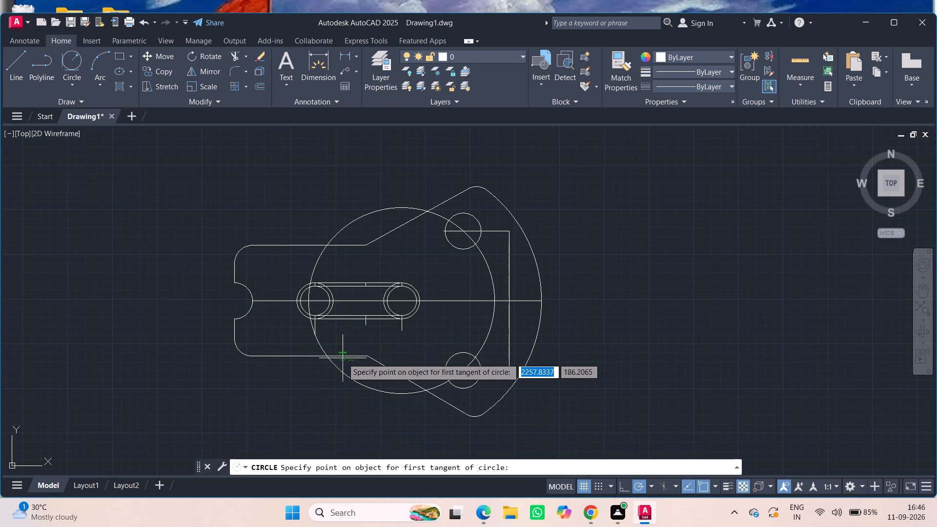
{"action": "left_click", "coordinate": [343, 358]}
{"action": "left_click", "coordinate": [381, 363]}
{"action": "type", "text": "26"}
{"action": "key", "text": "Return"}
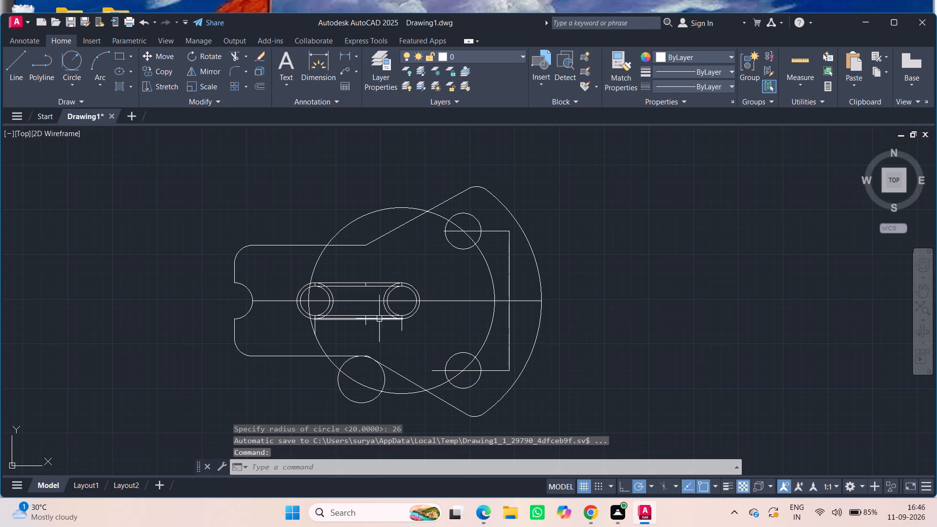
Draw a radius 26 circle tangent to the body's top edge and the upper 30° line.
{"action": "left_click", "coordinate": [68, 60]}
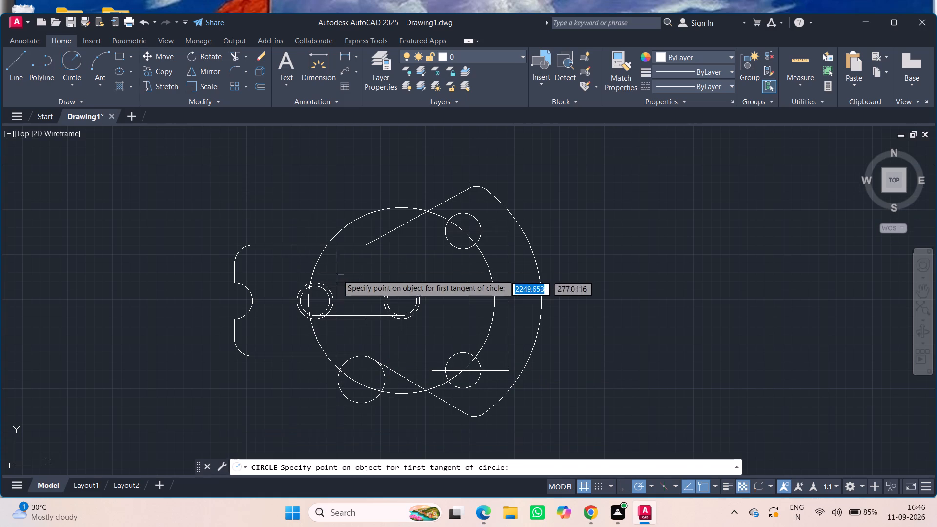
{"action": "left_click", "coordinate": [346, 244]}
{"action": "left_click", "coordinate": [375, 238]}
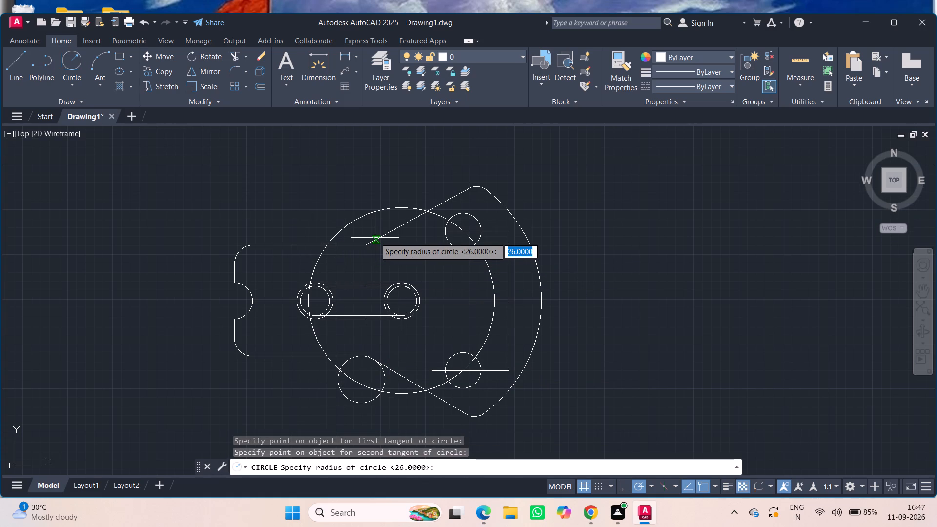
{"action": "type", "text": "26"}
{"action": "key", "text": "Return"}
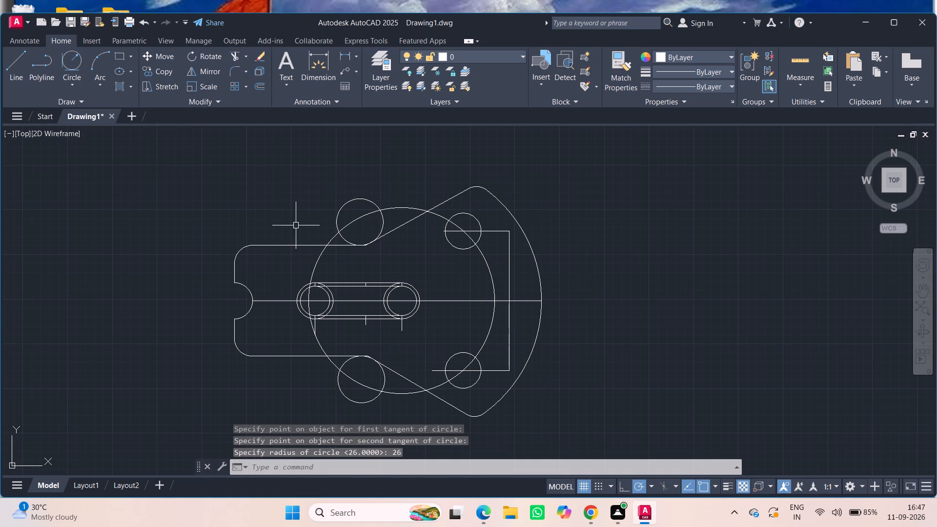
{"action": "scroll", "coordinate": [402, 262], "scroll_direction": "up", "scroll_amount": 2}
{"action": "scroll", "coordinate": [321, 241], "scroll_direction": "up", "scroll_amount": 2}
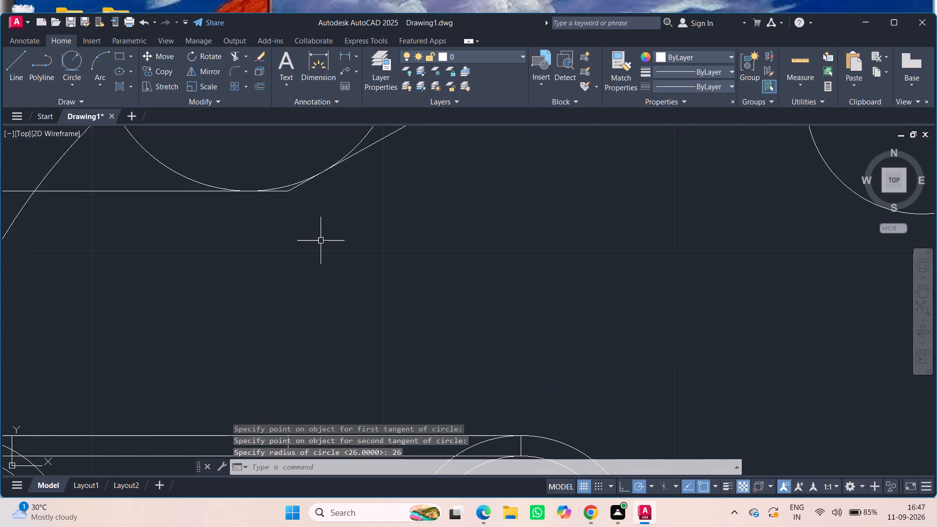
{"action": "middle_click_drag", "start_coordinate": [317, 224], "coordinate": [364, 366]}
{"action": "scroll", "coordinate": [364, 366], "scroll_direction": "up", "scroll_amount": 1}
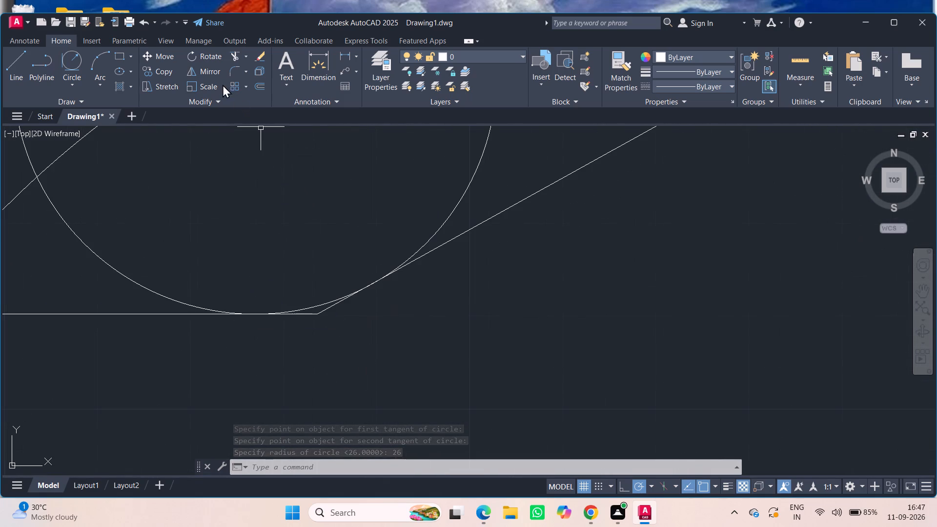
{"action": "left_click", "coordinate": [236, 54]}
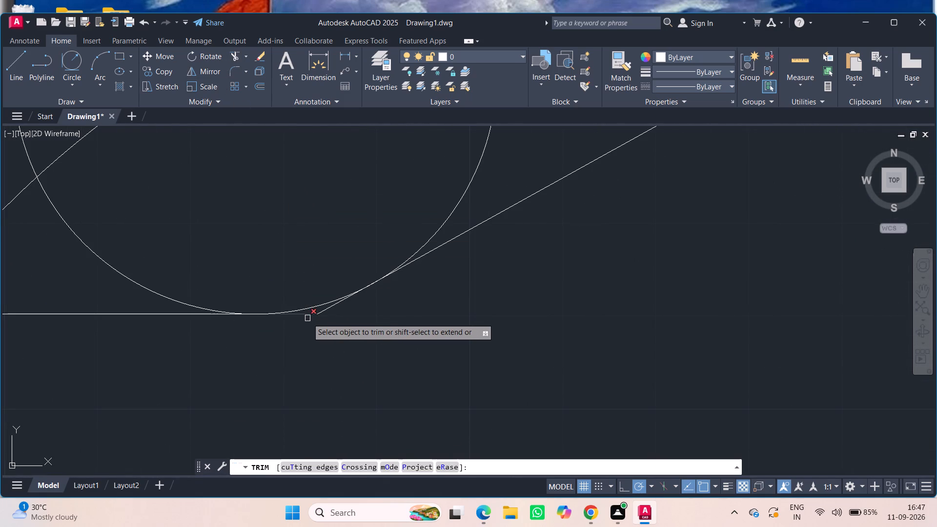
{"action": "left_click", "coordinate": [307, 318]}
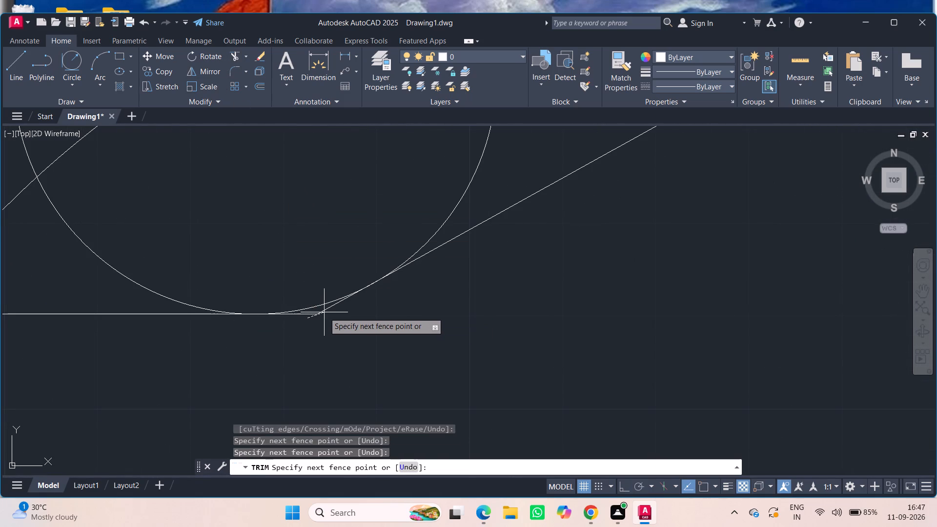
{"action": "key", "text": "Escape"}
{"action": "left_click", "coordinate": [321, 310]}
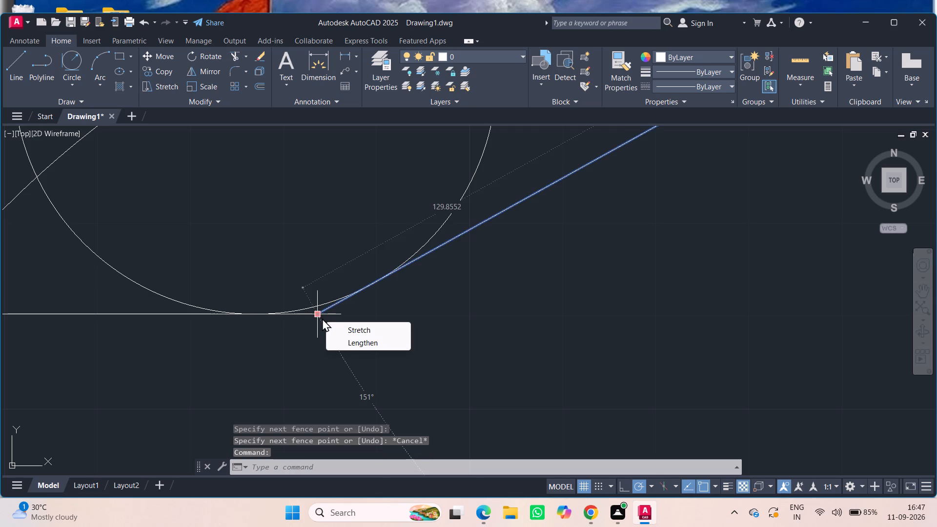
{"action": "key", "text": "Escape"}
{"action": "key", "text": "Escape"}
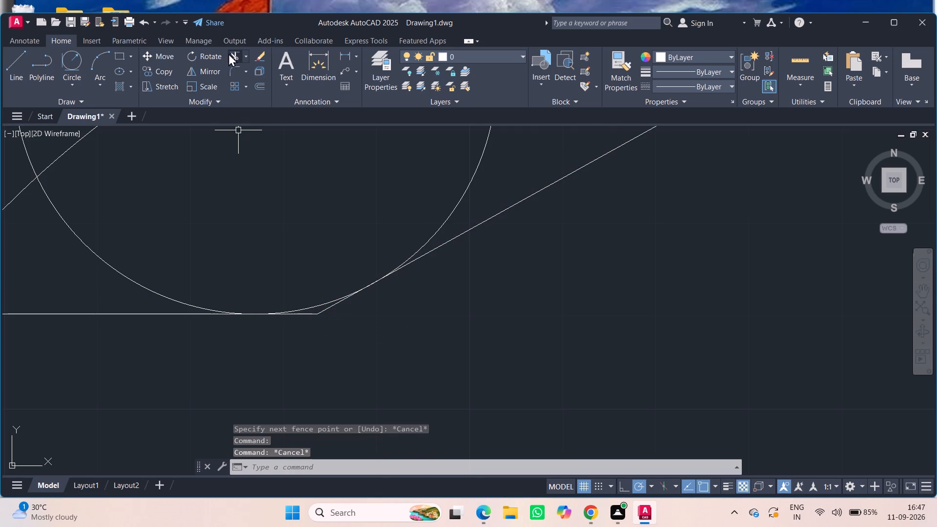
Trim the body's top edge and the upper 30° line back to their tangent points on the upper radius 26 circle.
{"action": "left_click", "coordinate": [231, 54]}
{"action": "left_click", "coordinate": [304, 317]}
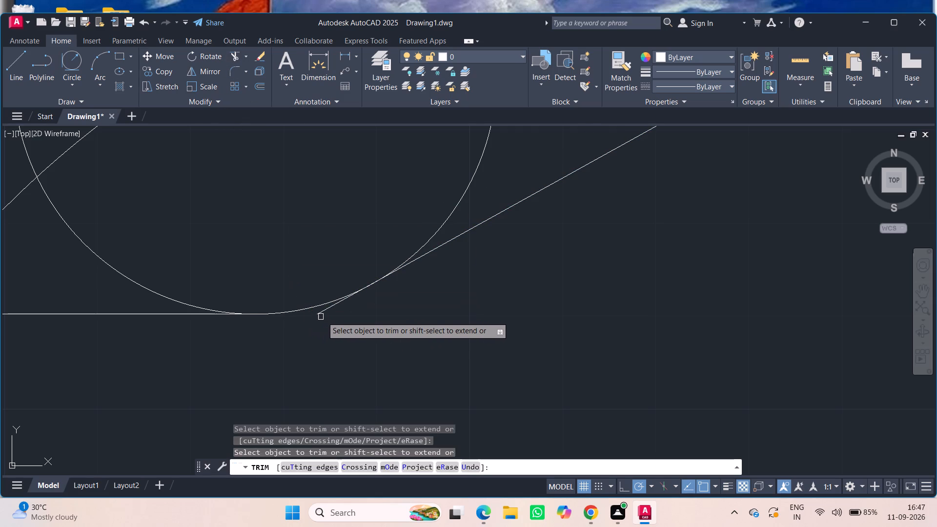
{"action": "left_click", "coordinate": [320, 313]}
Trim the lower 30° line and the body's bottom edge back to their tangent points on the lower radius 26 circle.
{"action": "scroll", "coordinate": [345, 332], "scroll_direction": "down", "scroll_amount": 5}
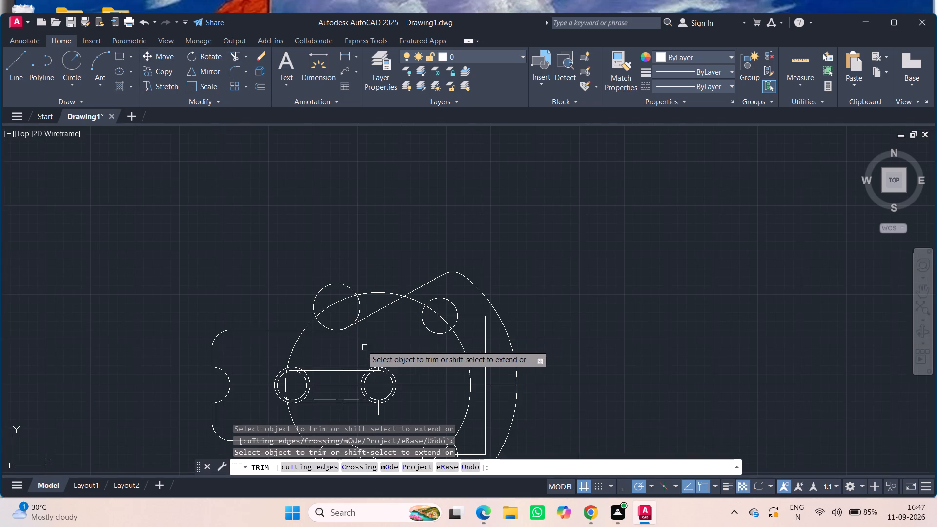
{"action": "middle_click_drag", "start_coordinate": [353, 337], "coordinate": [367, 205]}
{"action": "scroll", "coordinate": [346, 335], "scroll_direction": "up", "scroll_amount": 3}
{"action": "scroll", "coordinate": [381, 250], "scroll_direction": "up", "scroll_amount": 3}
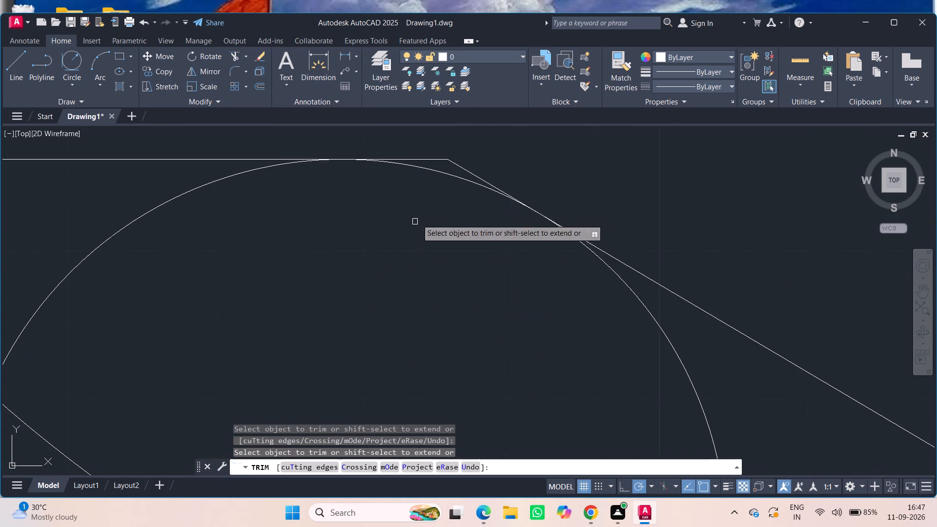
{"action": "left_click", "coordinate": [455, 162]}
{"action": "left_click", "coordinate": [443, 156]}
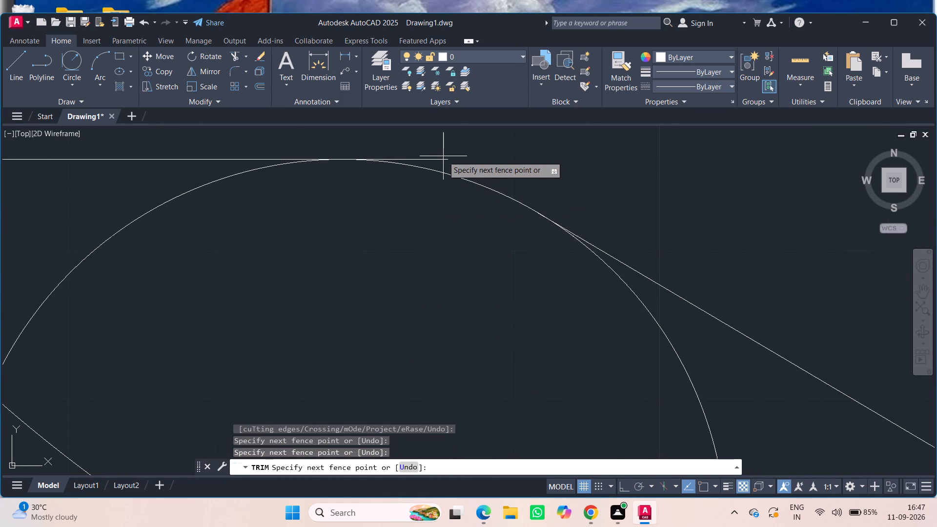
{"action": "left_click", "coordinate": [442, 160]}
Trim both radius 26 circles so only the tangent transition arcs between the body edges and the 30° lines remain.
{"action": "scroll", "coordinate": [489, 174], "scroll_direction": "down", "scroll_amount": 4}
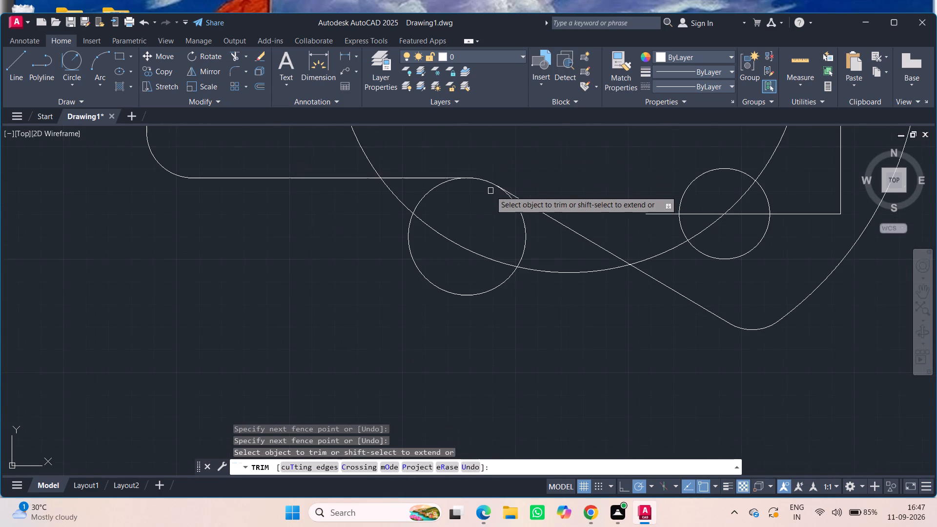
{"action": "middle_click_drag", "start_coordinate": [490, 194], "coordinate": [293, 417]}
{"action": "scroll", "coordinate": [384, 323], "scroll_direction": "down", "scroll_amount": 2}
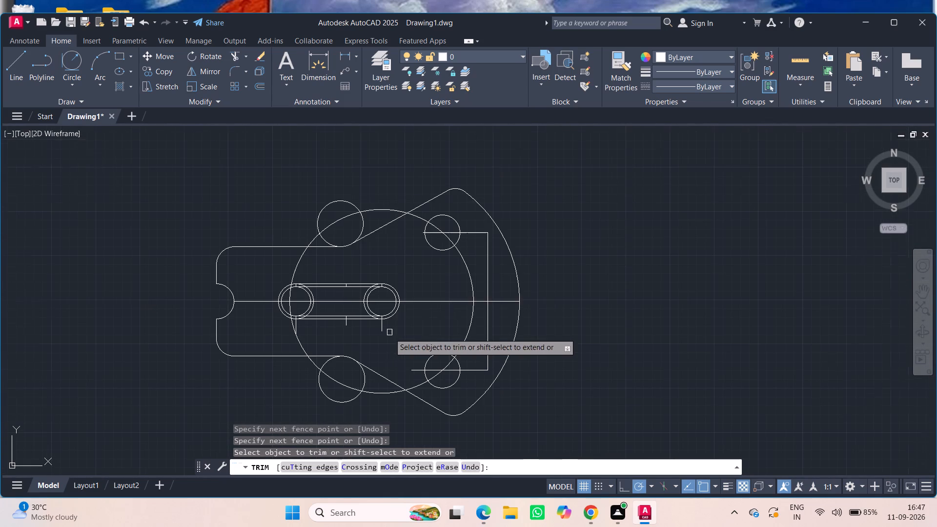
{"action": "left_click", "coordinate": [342, 201]}
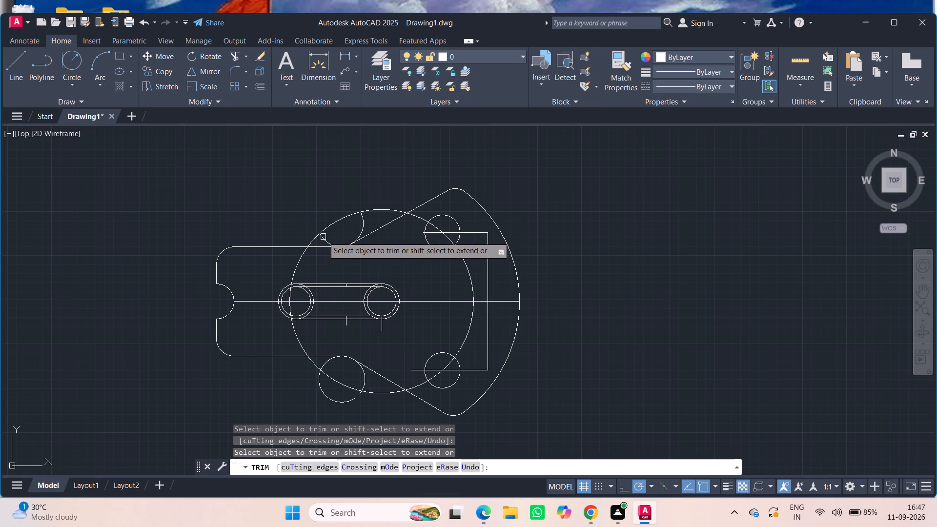
{"action": "left_click", "coordinate": [322, 237]}
{"action": "left_click", "coordinate": [363, 223]}
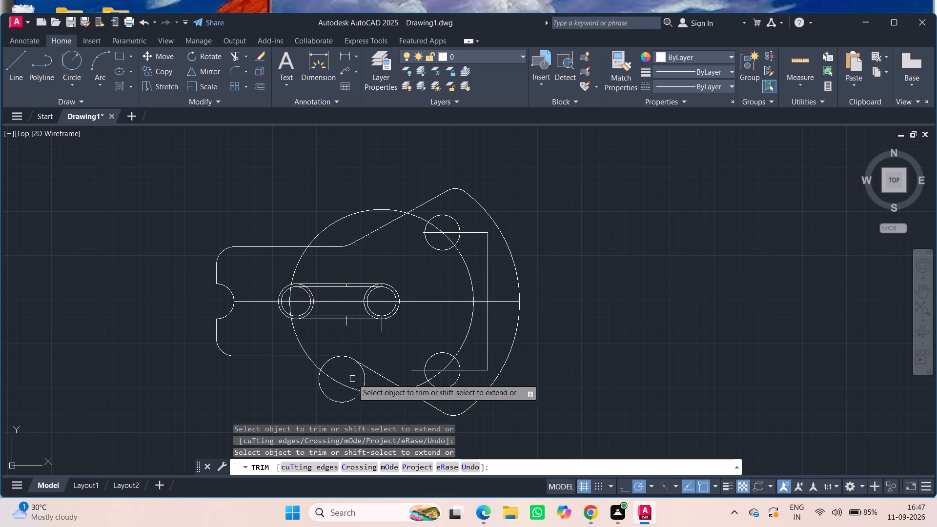
{"action": "left_click", "coordinate": [354, 399]}
{"action": "left_click", "coordinate": [361, 377]}
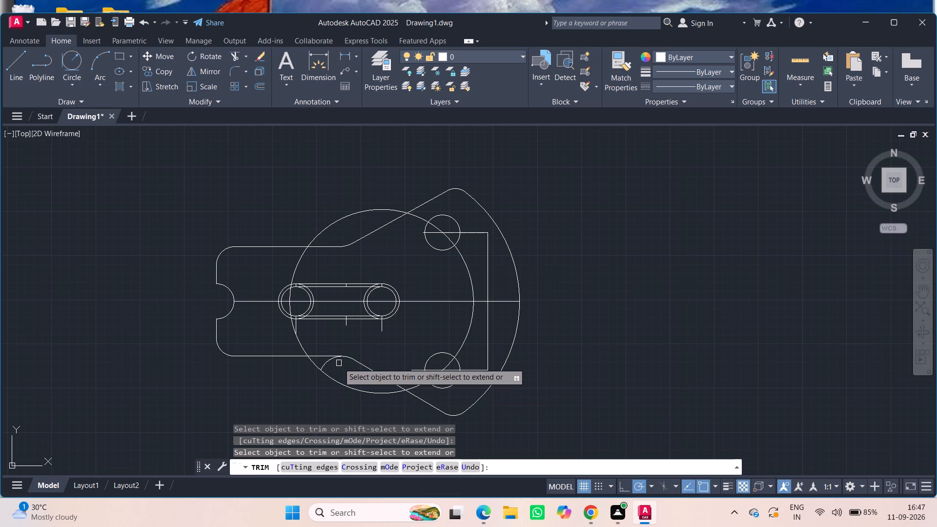
{"action": "left_click", "coordinate": [325, 363]}
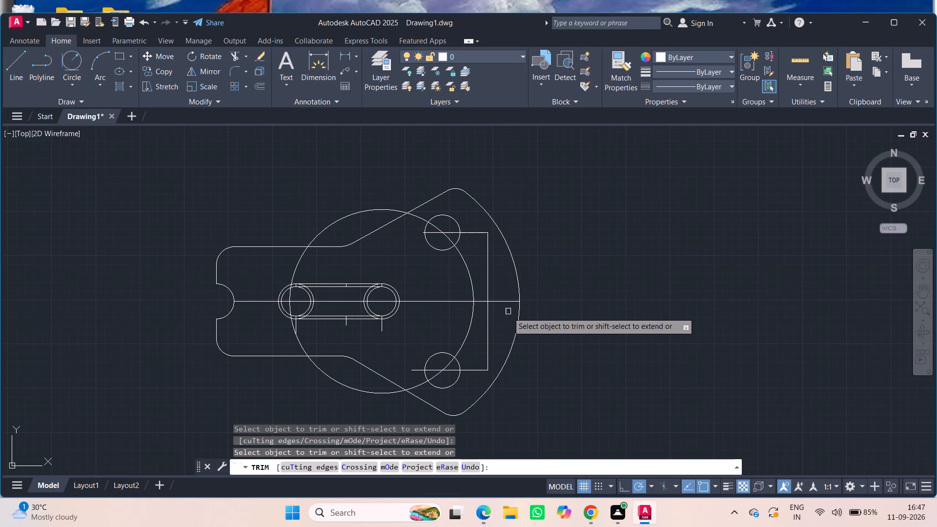
Trim away the construction lines right of the radius 20 circles and the centreline beyond the radius 104 circle.
{"action": "left_click", "coordinate": [476, 234]}
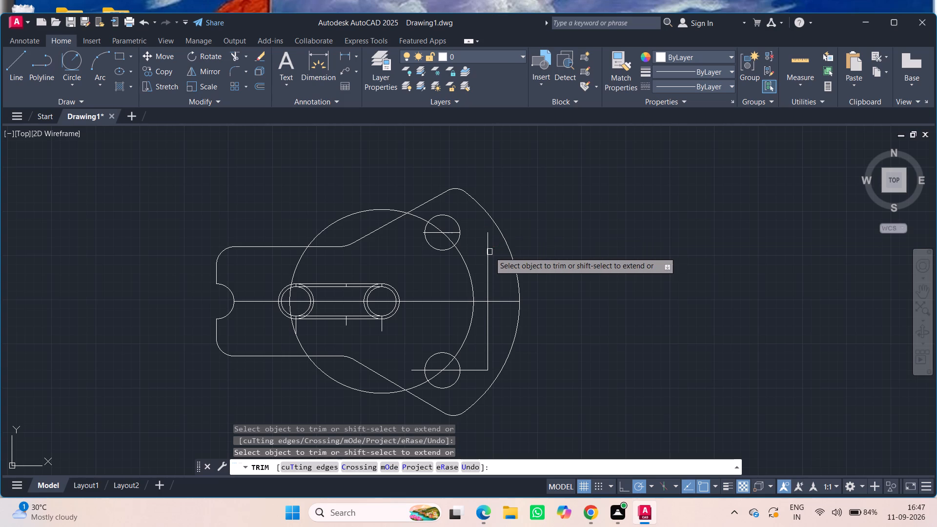
{"action": "left_click", "coordinate": [486, 253]}
{"action": "left_click", "coordinate": [489, 303]}
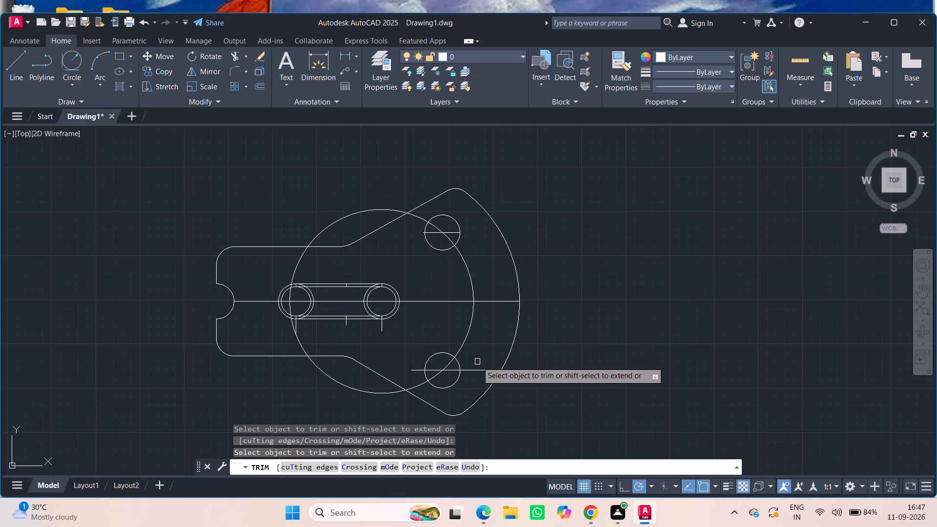
{"action": "left_click", "coordinate": [474, 369]}
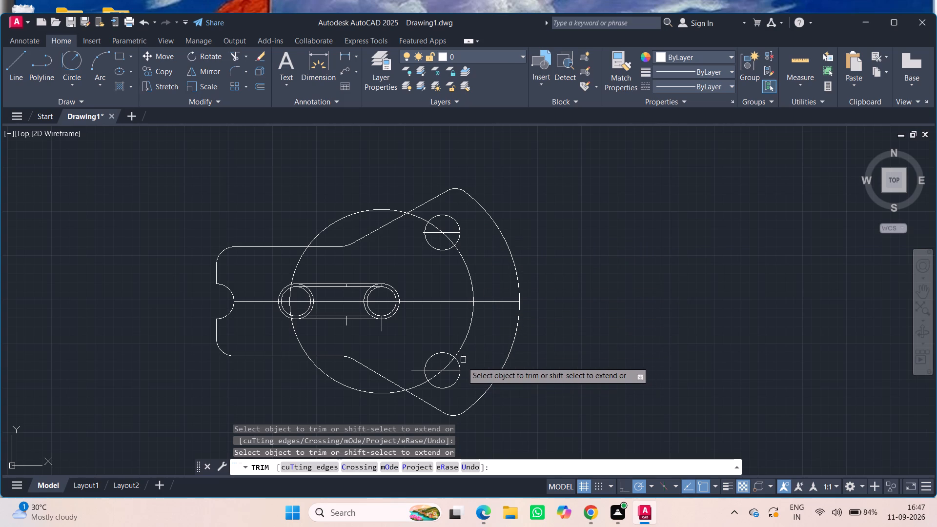
{"action": "left_click", "coordinate": [489, 302]}
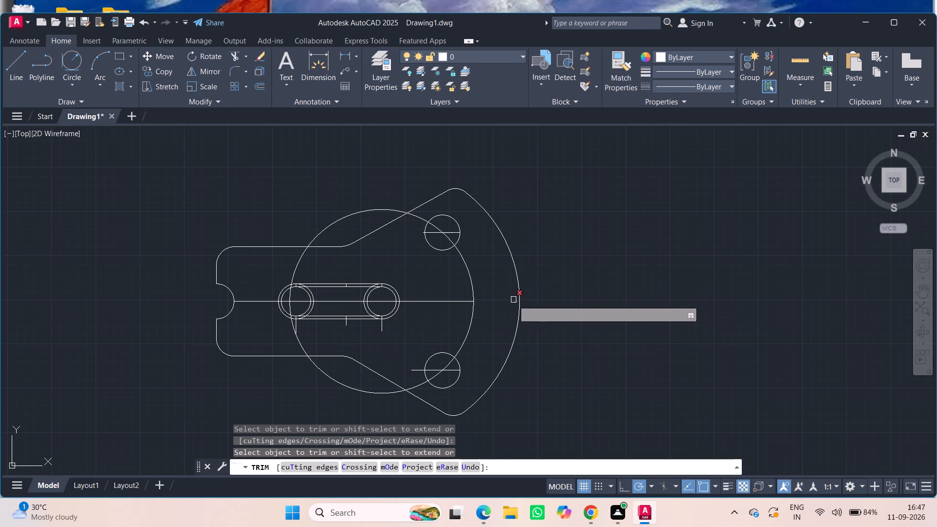
{"action": "left_click", "coordinate": [513, 300]}
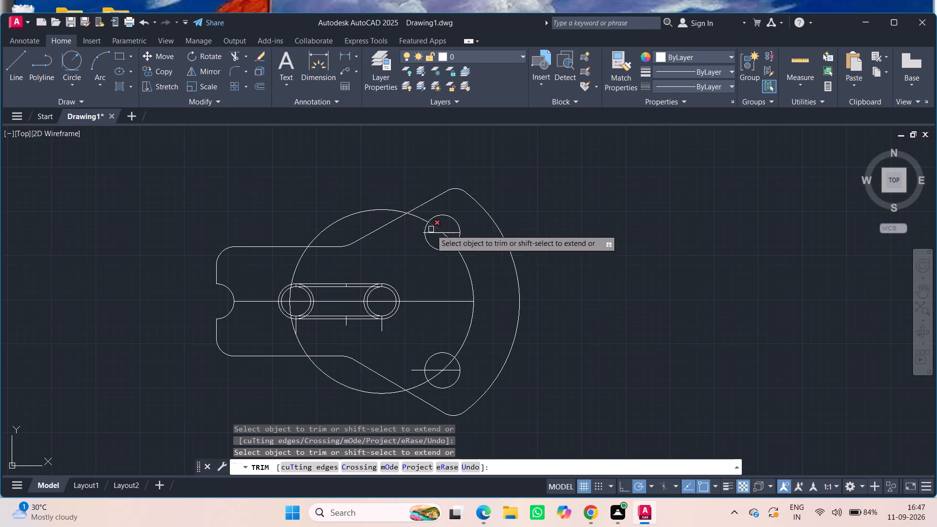
Trim the horizontal construction line inside the upper radius 20 circle and the piece left of the lower radius 20 circle.
{"action": "left_click", "coordinate": [431, 235]}
{"action": "left_click", "coordinate": [445, 234]}
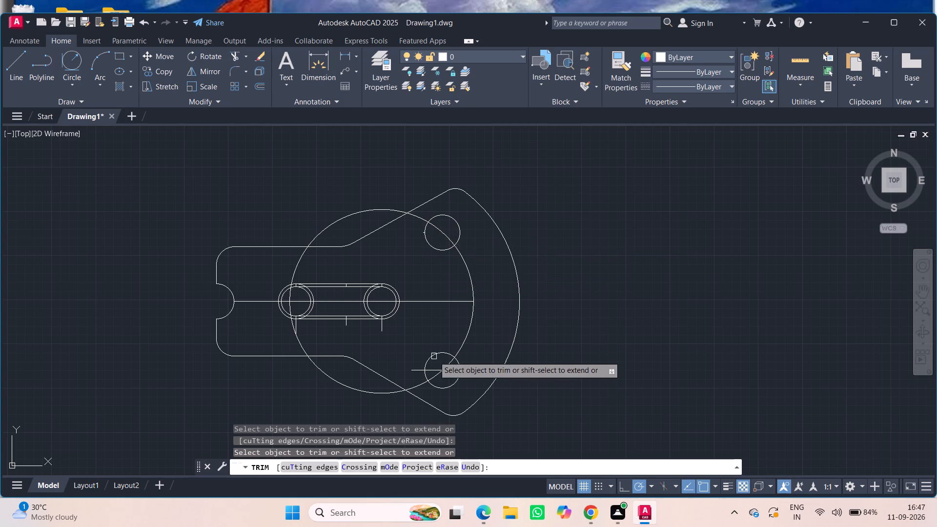
{"action": "left_click", "coordinate": [411, 371]}
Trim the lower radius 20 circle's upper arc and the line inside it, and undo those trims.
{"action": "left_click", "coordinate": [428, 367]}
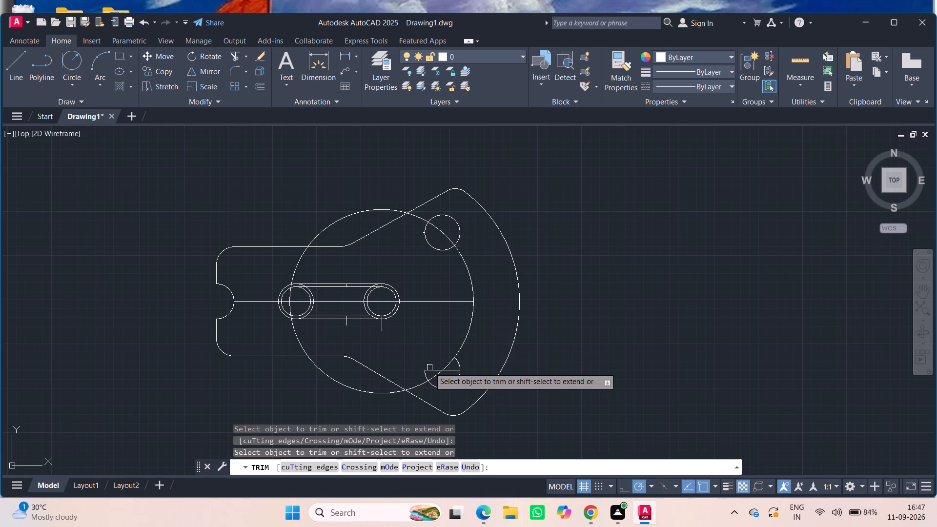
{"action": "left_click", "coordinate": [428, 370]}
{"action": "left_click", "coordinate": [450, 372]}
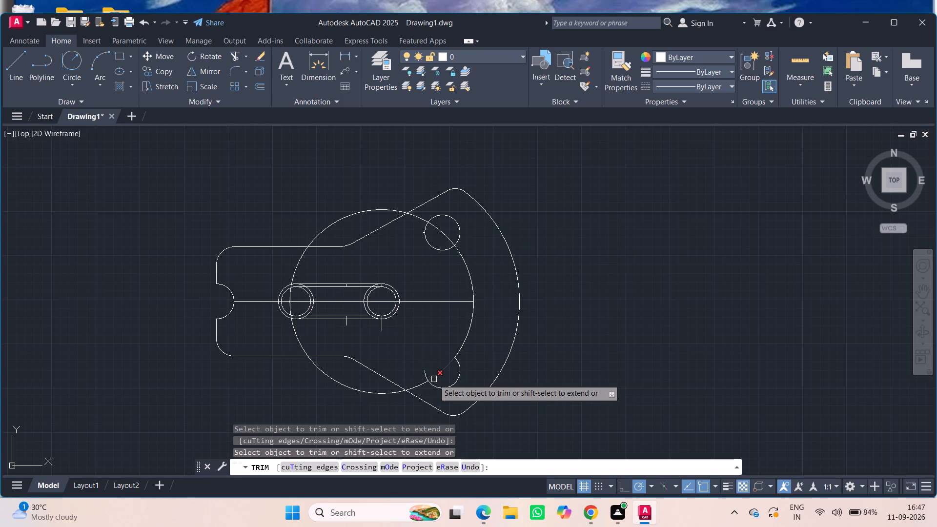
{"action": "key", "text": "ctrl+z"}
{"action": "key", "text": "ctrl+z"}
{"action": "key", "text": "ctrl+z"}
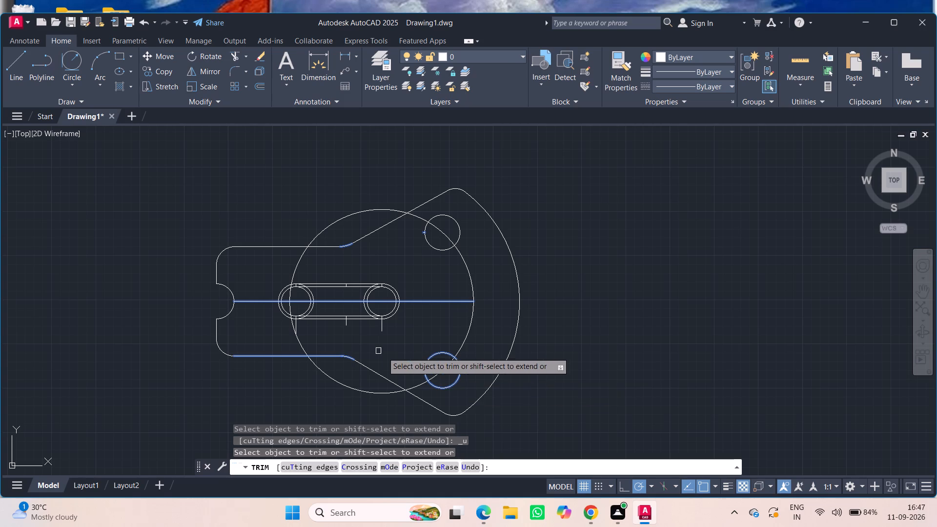
Trim both halves of the horizontal construction line inside the lower radius 20 circle, keeping the circle whole.
{"action": "left_click", "coordinate": [455, 369]}
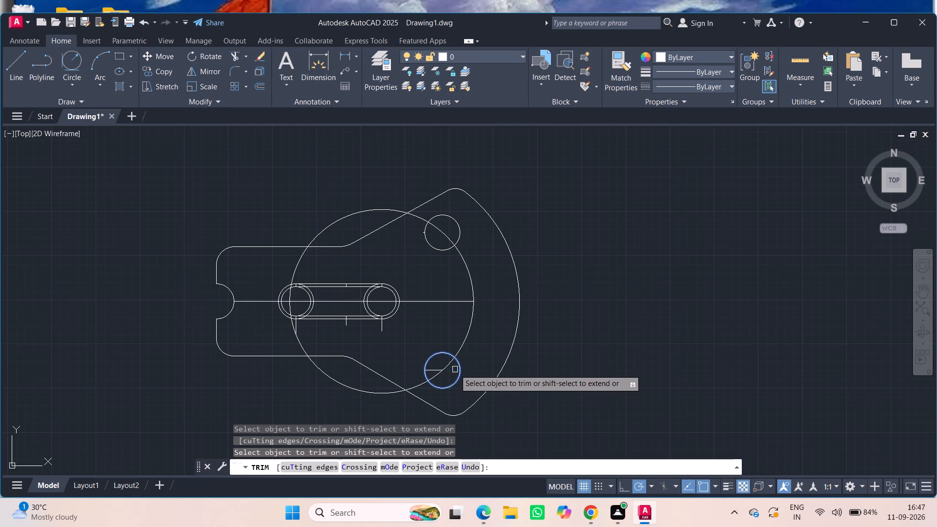
{"action": "left_click", "coordinate": [430, 369]}
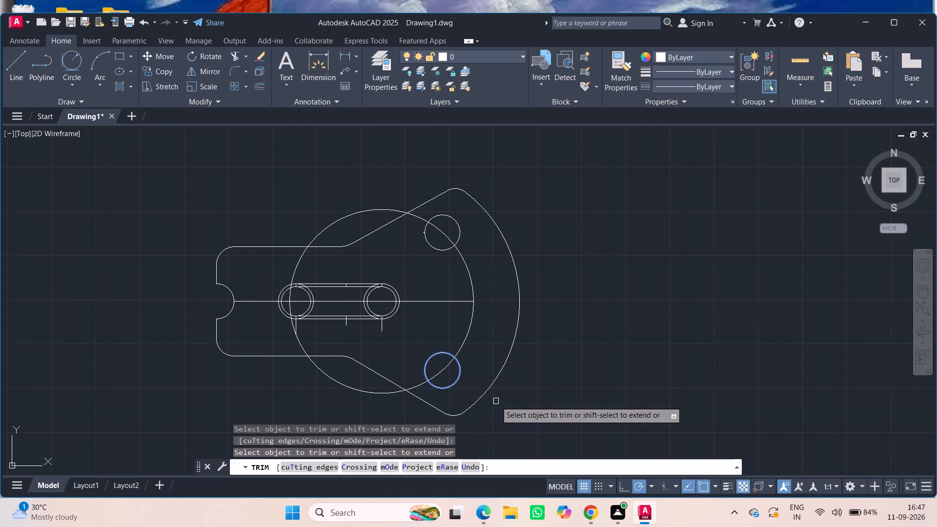
{"action": "key", "text": "Escape"}
{"action": "key", "text": "Escape"}
{"action": "key", "text": "Escape"}
{"action": "key", "text": "Escape"}
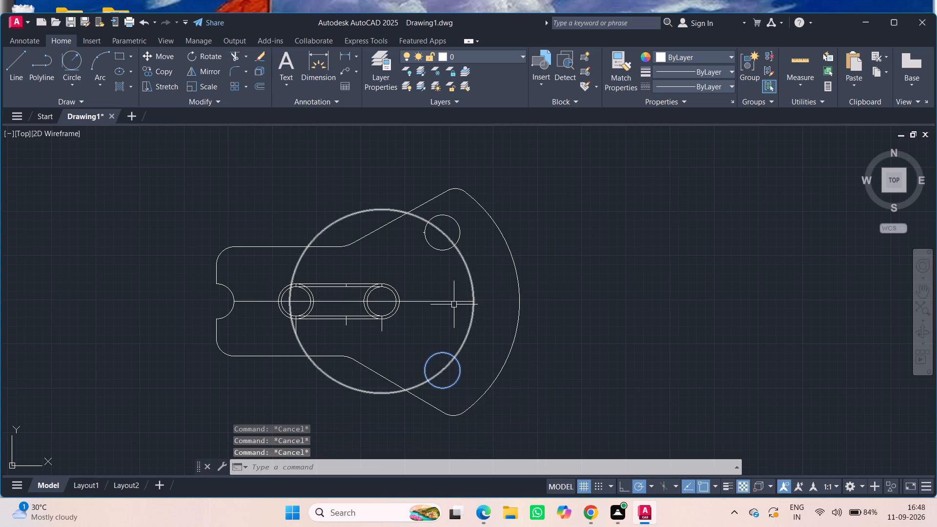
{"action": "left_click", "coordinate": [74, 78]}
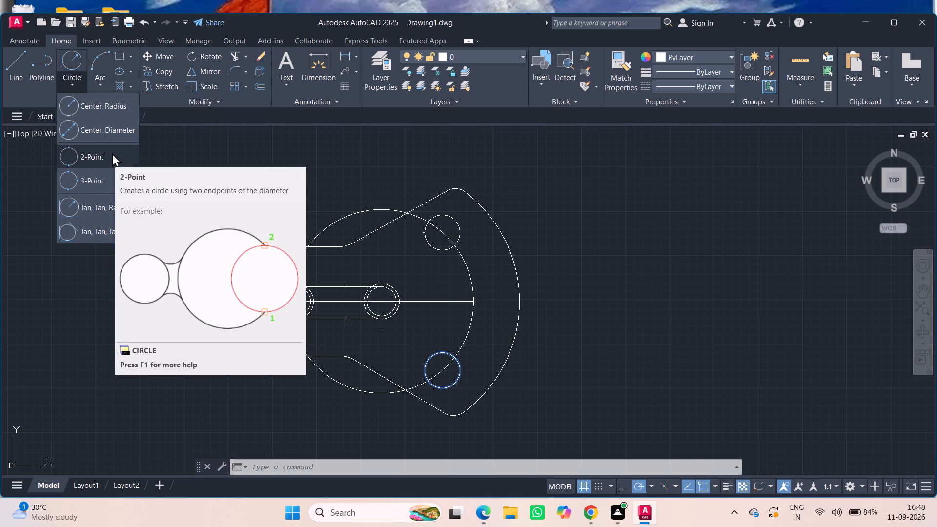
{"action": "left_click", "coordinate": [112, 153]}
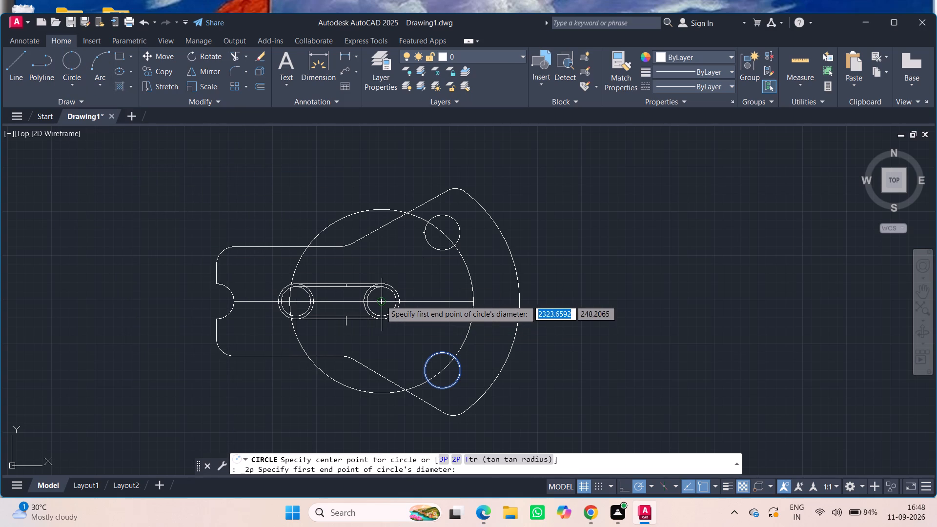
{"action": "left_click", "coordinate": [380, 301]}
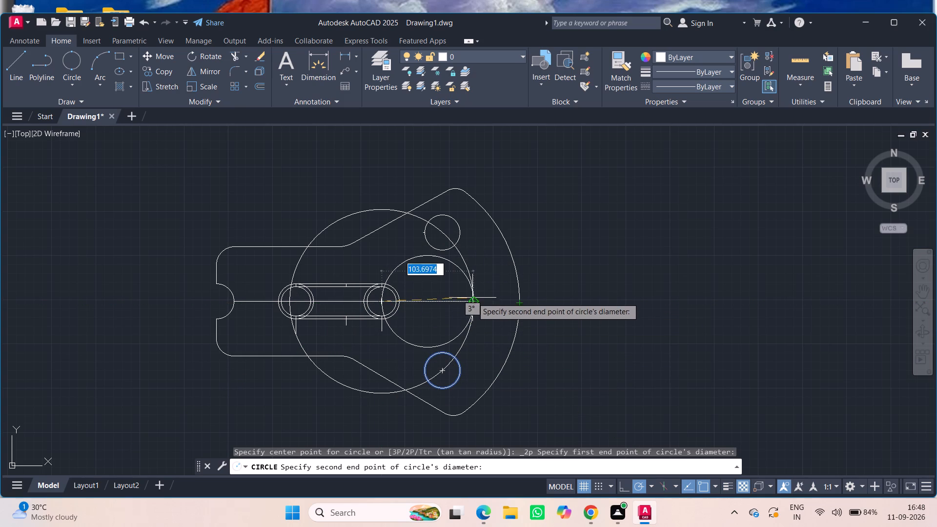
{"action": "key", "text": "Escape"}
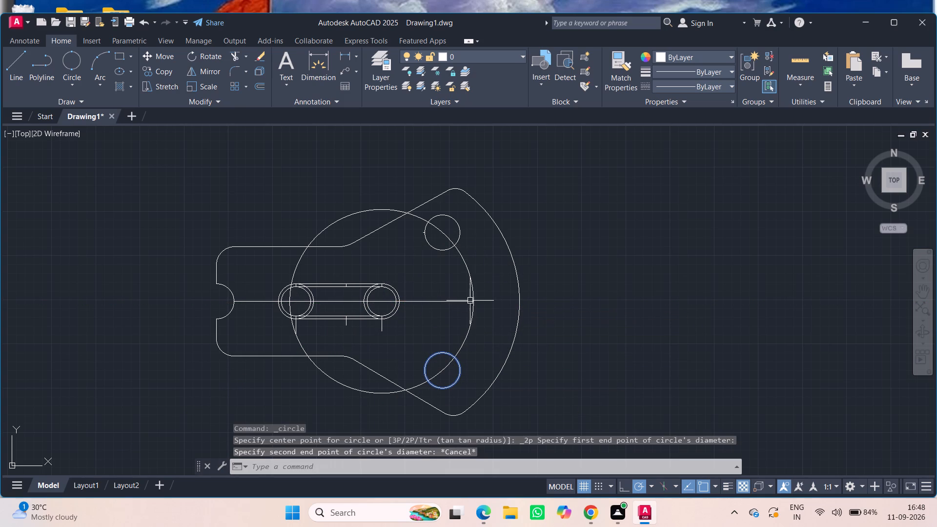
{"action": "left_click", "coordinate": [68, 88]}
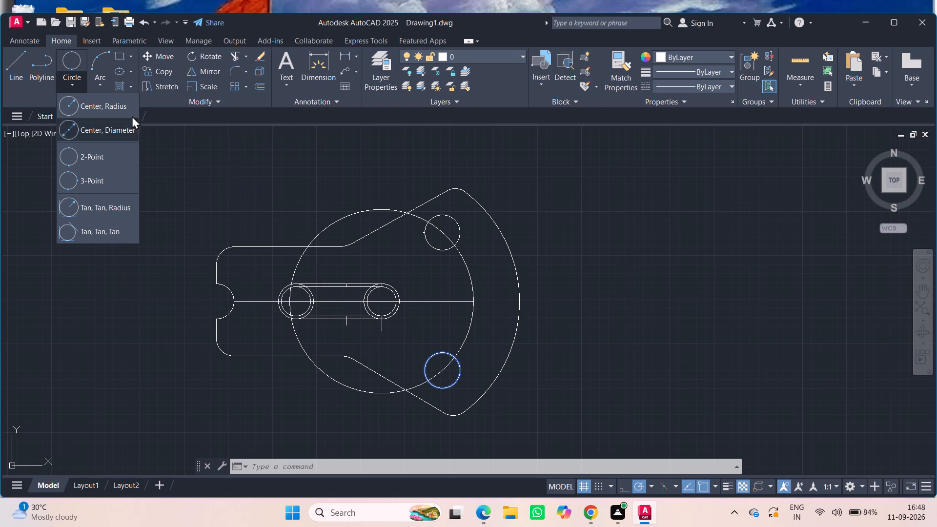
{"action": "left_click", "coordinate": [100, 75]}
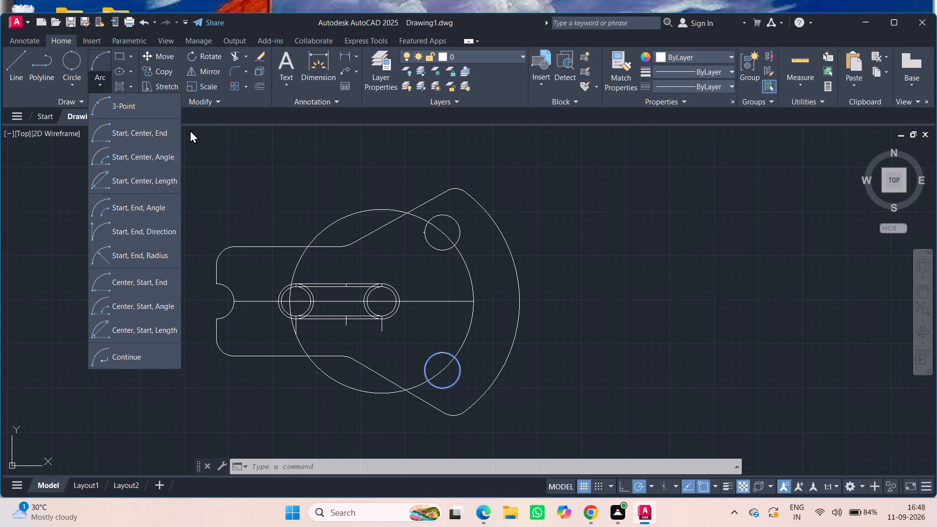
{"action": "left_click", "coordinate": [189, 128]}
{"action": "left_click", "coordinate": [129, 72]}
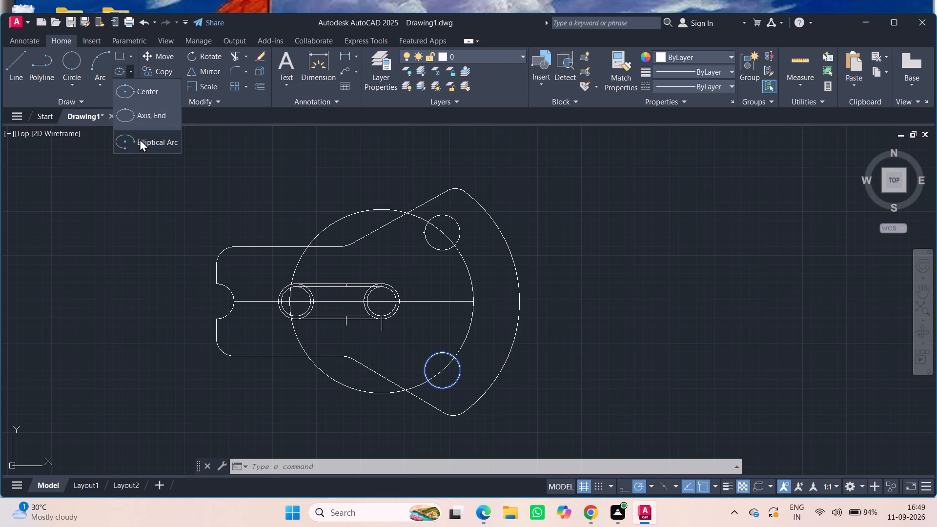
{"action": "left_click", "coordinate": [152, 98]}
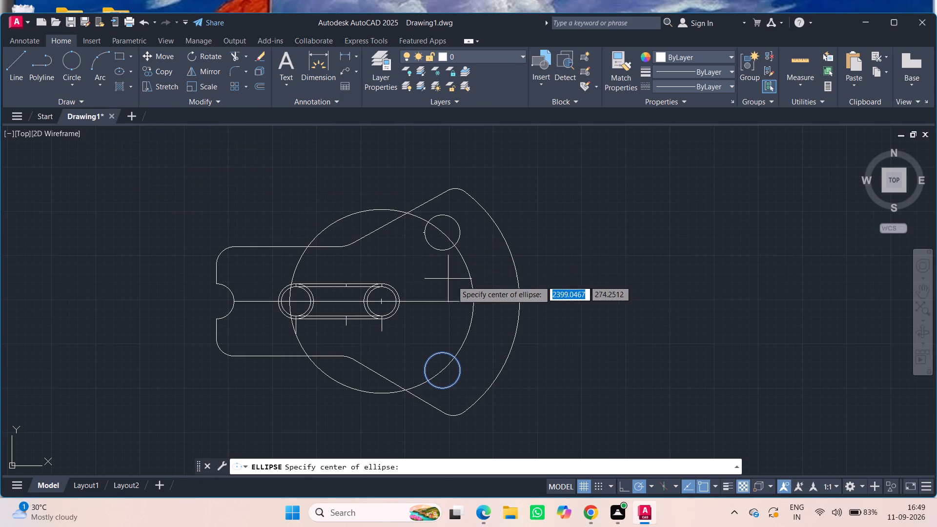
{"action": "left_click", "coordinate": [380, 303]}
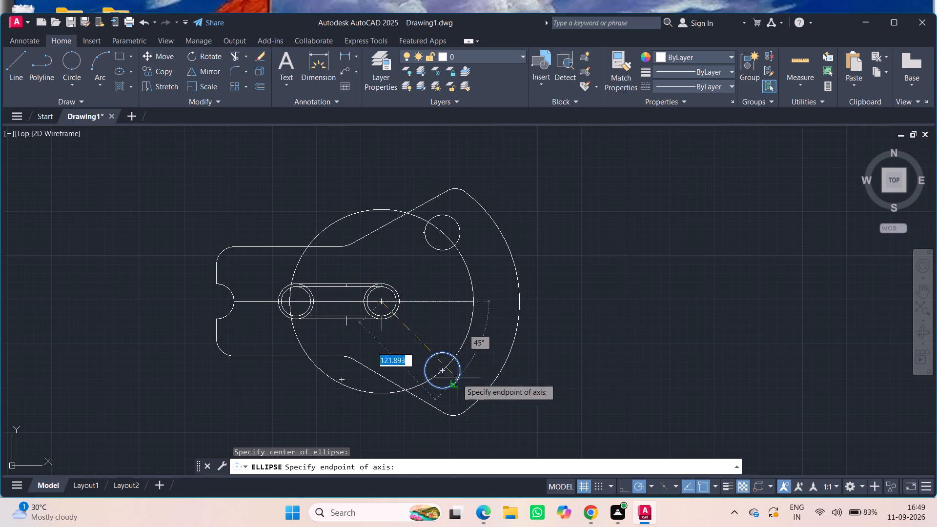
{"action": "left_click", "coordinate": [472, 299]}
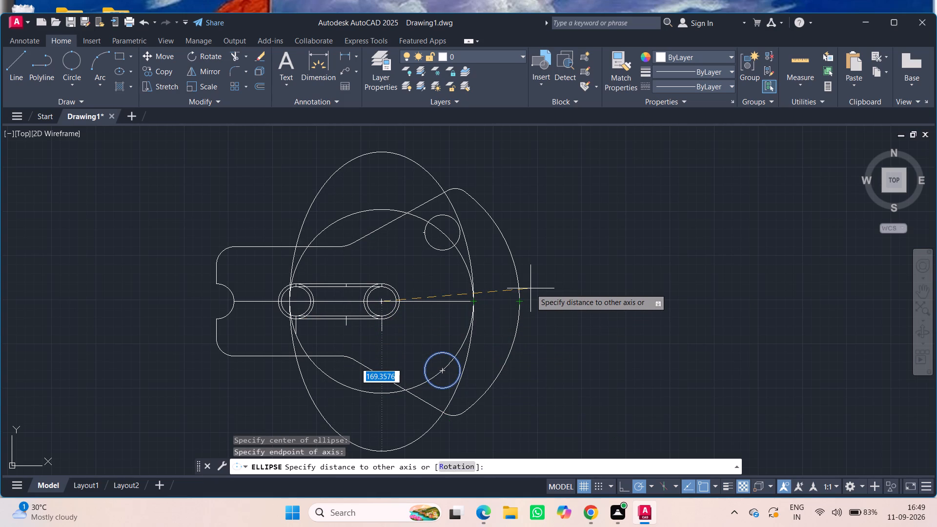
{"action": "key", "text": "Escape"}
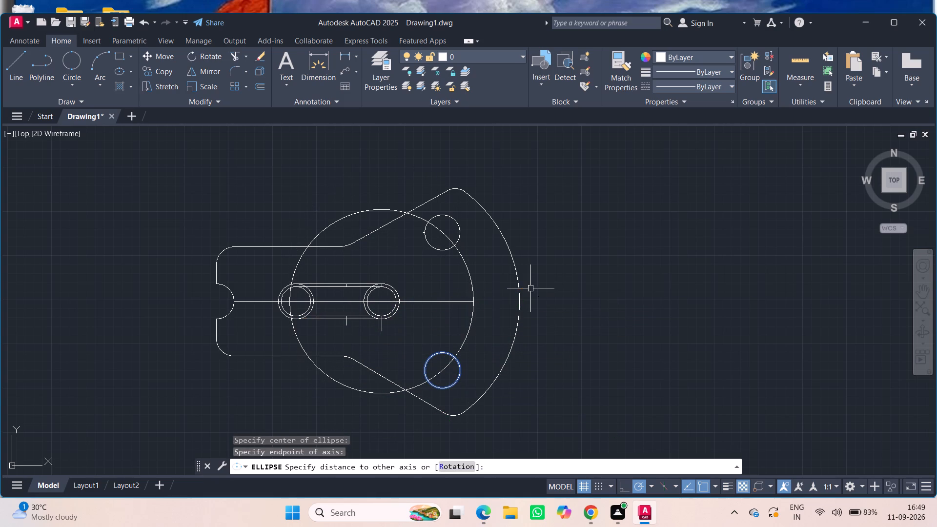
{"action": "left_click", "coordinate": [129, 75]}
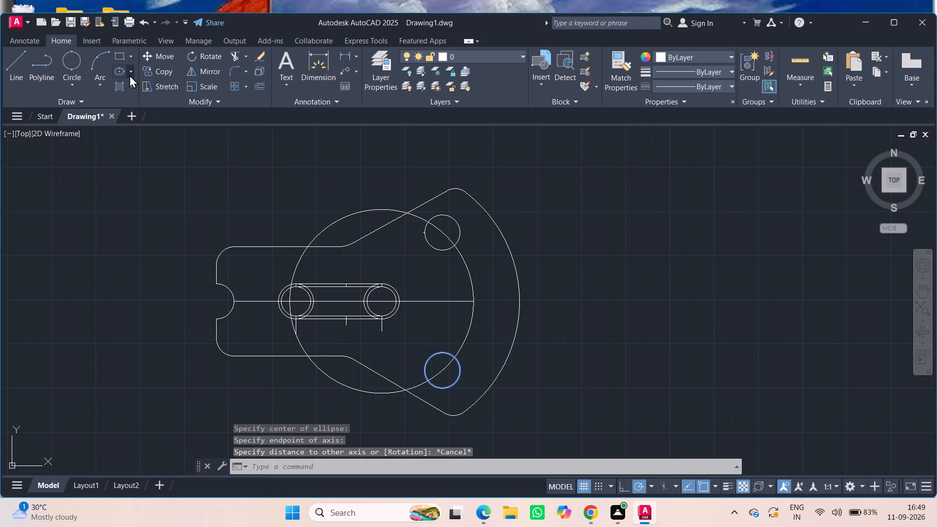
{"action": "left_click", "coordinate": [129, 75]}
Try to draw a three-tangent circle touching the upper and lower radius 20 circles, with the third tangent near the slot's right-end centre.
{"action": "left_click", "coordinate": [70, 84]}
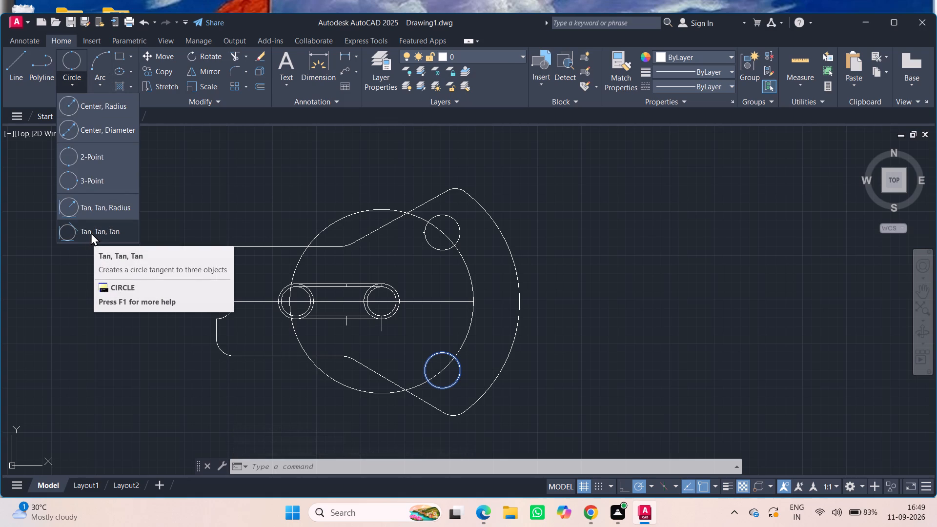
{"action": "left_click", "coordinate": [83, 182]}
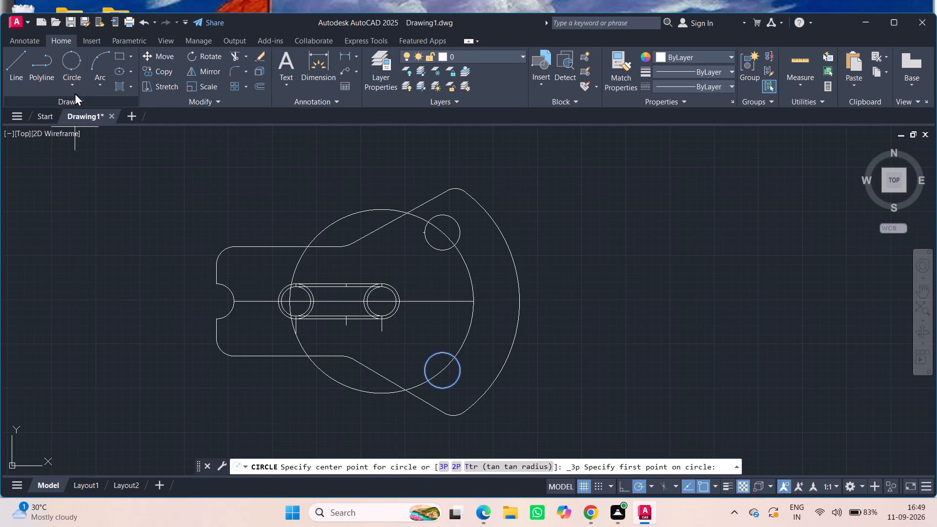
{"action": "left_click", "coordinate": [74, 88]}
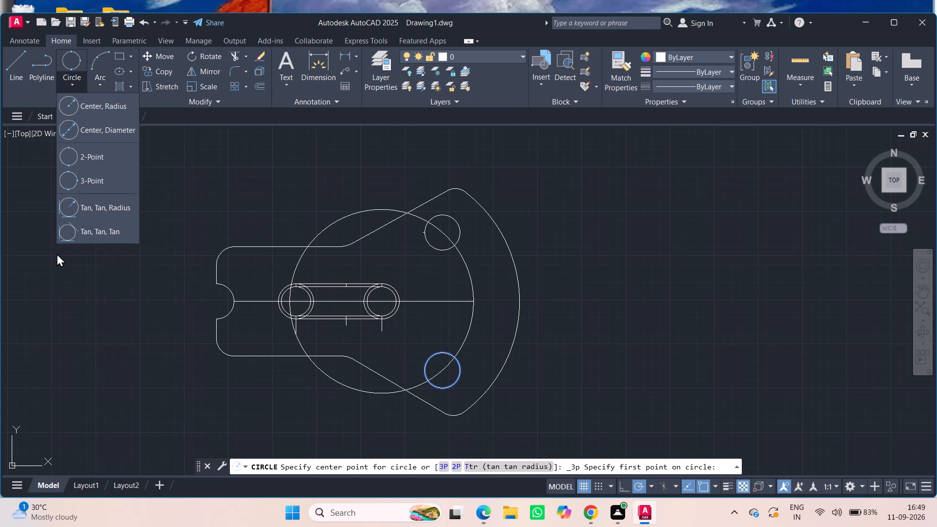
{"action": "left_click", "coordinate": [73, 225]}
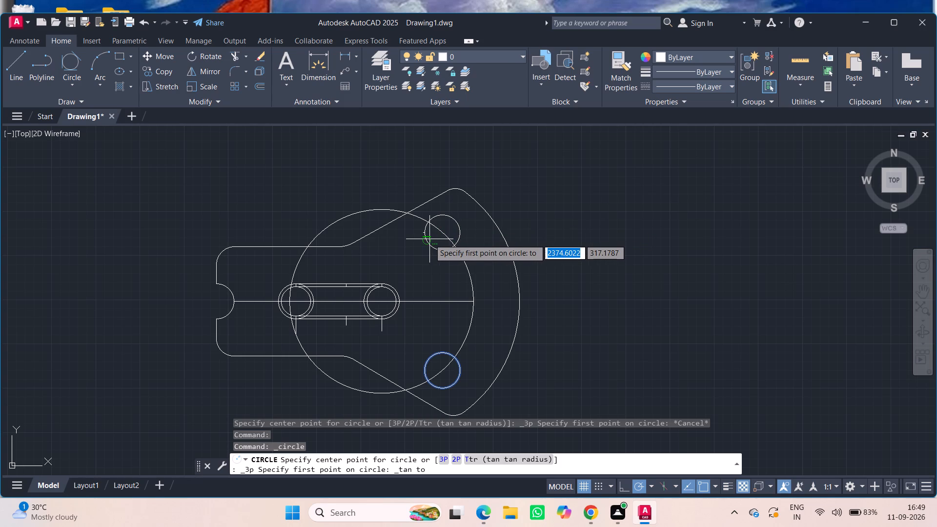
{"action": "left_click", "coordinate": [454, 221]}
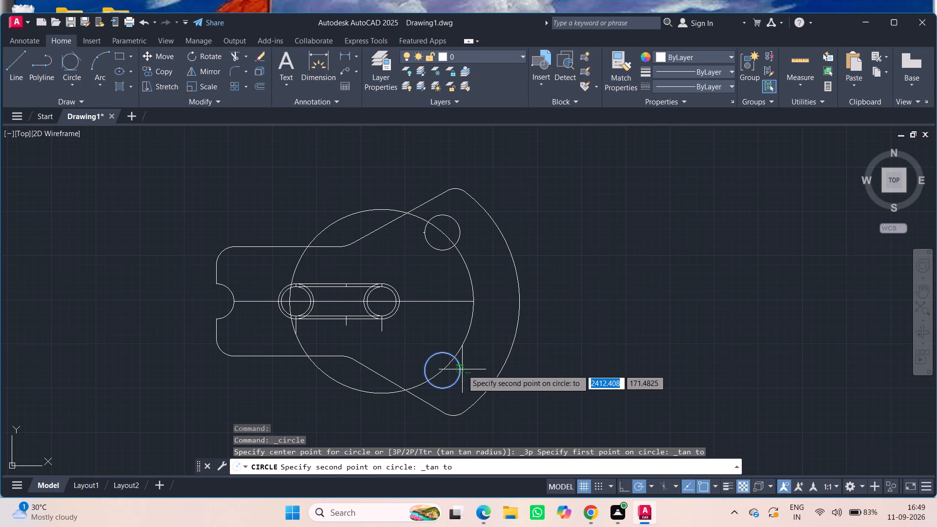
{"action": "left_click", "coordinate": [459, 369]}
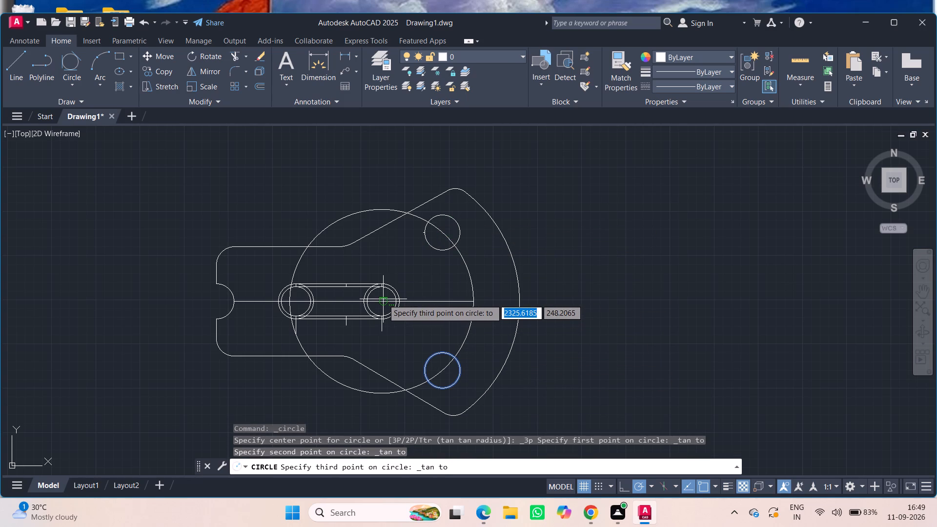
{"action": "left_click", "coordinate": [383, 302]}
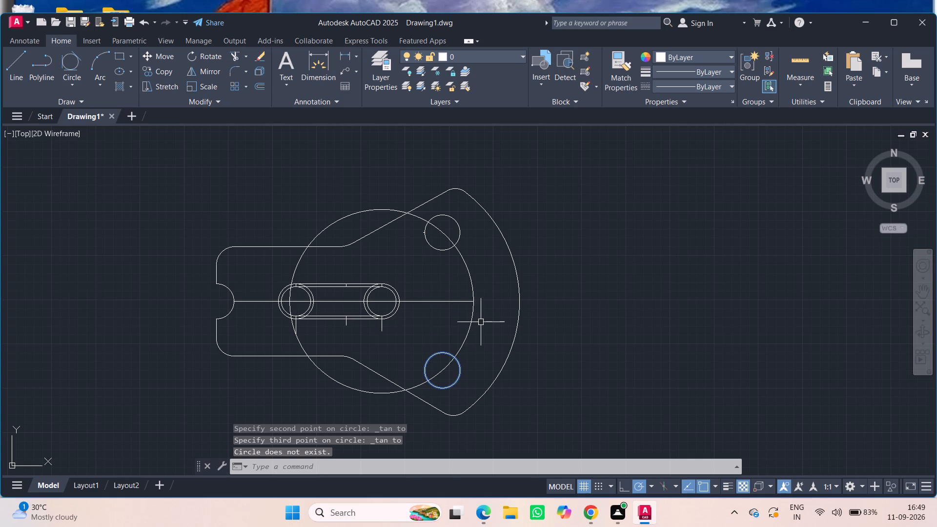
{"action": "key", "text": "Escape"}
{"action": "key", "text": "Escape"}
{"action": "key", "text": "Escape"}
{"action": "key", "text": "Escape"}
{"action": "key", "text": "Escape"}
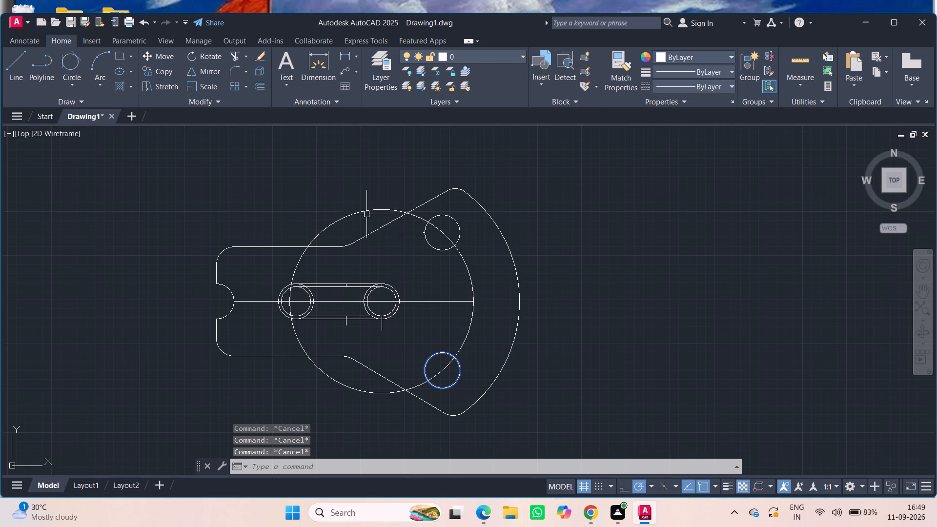
Trim the vertical piece at the top of the slot's left end, the outer circle's inward arcs and the inner circle's lower inward arc.
{"action": "scroll", "coordinate": [361, 302], "scroll_direction": "up", "scroll_amount": 2}
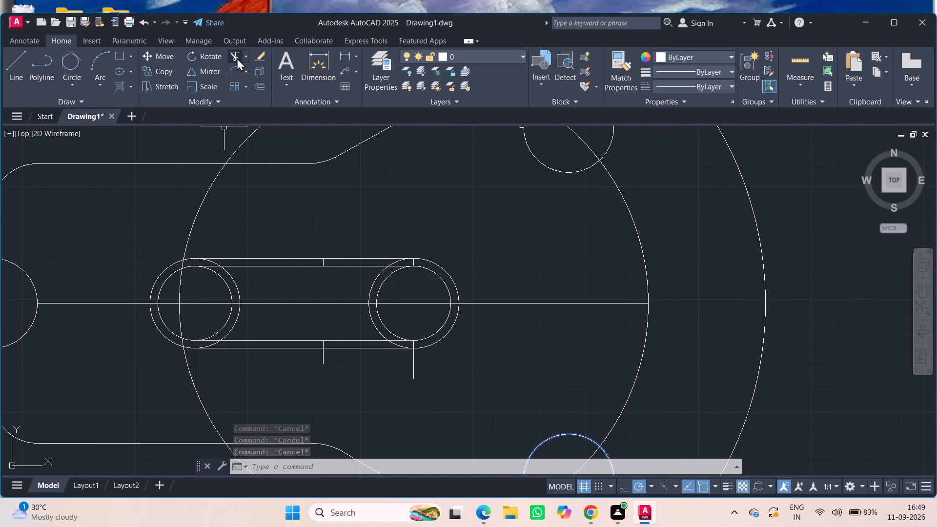
{"action": "left_click", "coordinate": [237, 58]}
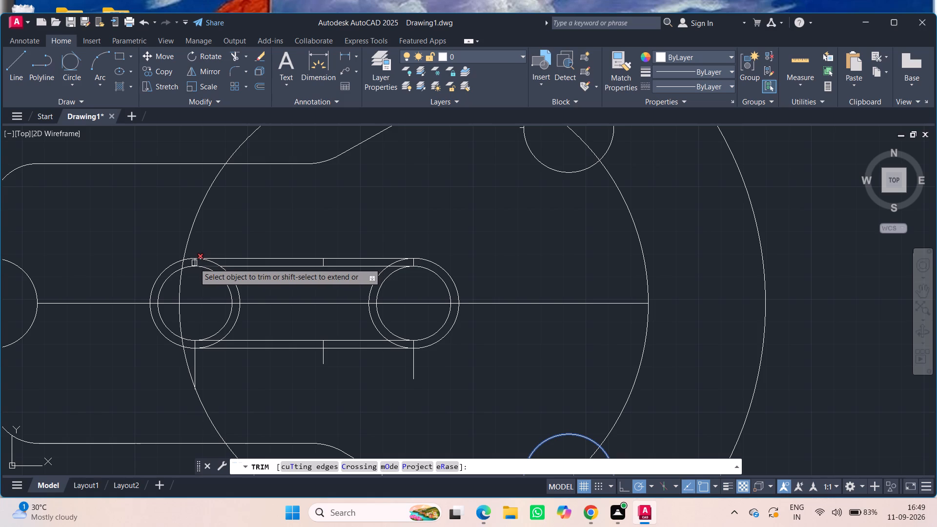
{"action": "left_click", "coordinate": [194, 263]}
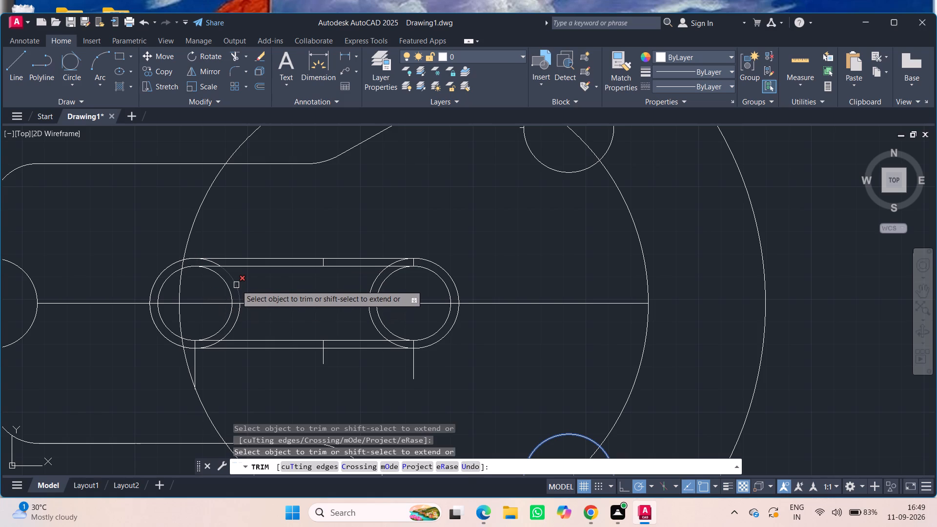
{"action": "left_click", "coordinate": [236, 284]}
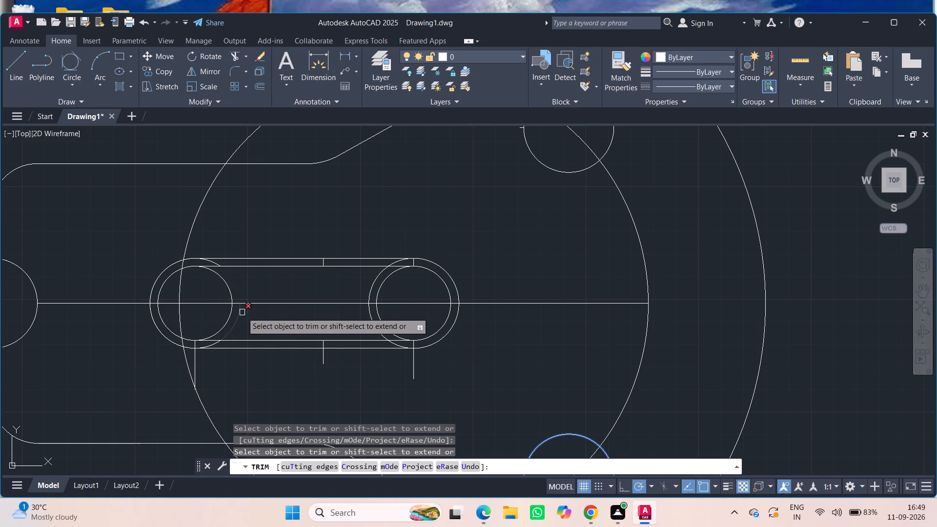
{"action": "left_click", "coordinate": [240, 312]}
{"action": "left_click", "coordinate": [229, 313]}
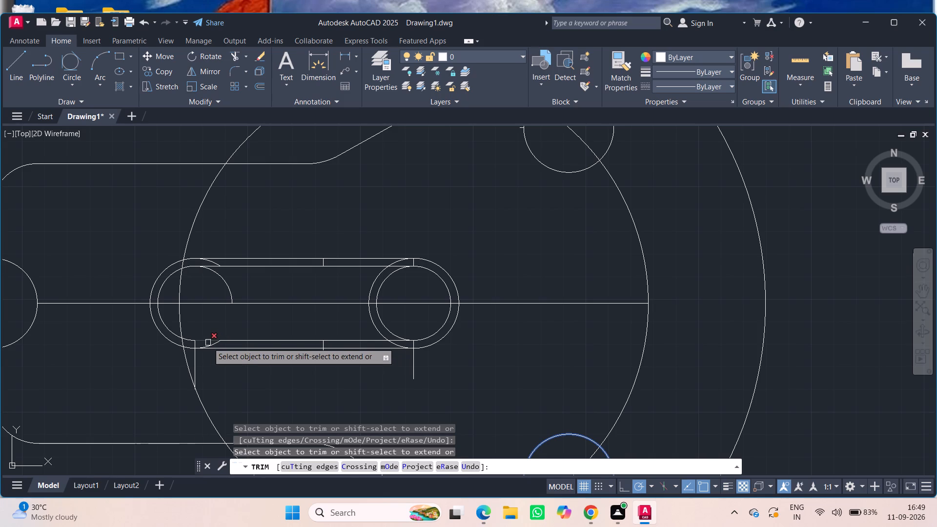
{"action": "left_click", "coordinate": [209, 345]}
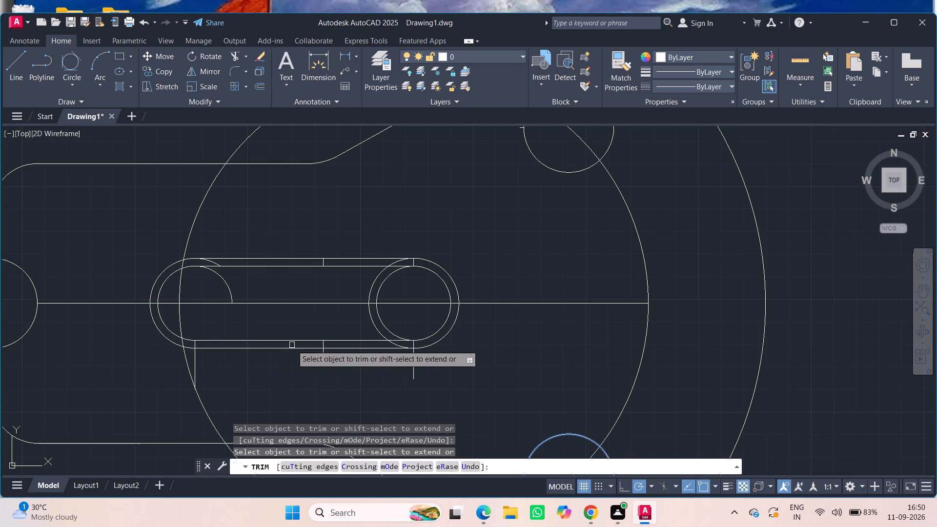
Trim away the middle and right vertical construction lines crossing and extending below the slot's lower edges.
{"action": "scroll", "coordinate": [335, 351], "scroll_direction": "up", "scroll_amount": 2}
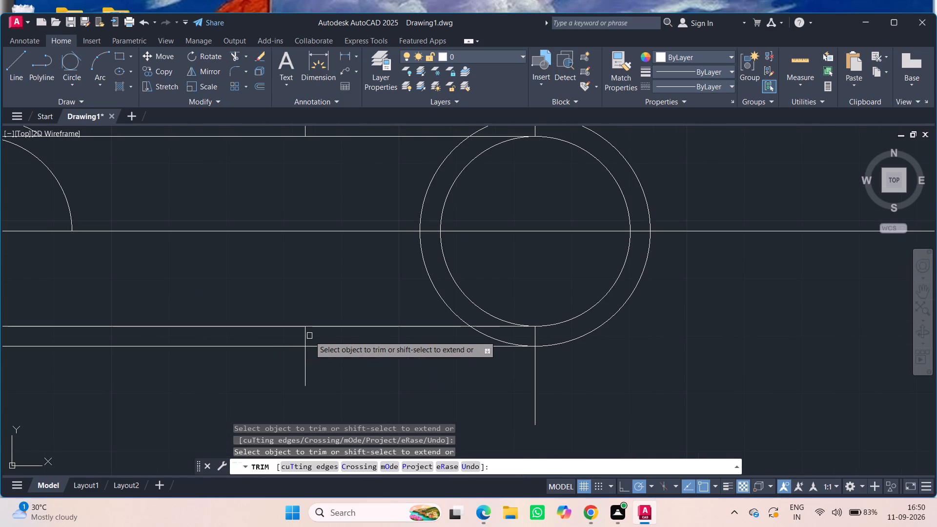
{"action": "left_click", "coordinate": [305, 335]}
{"action": "left_click", "coordinate": [304, 359]}
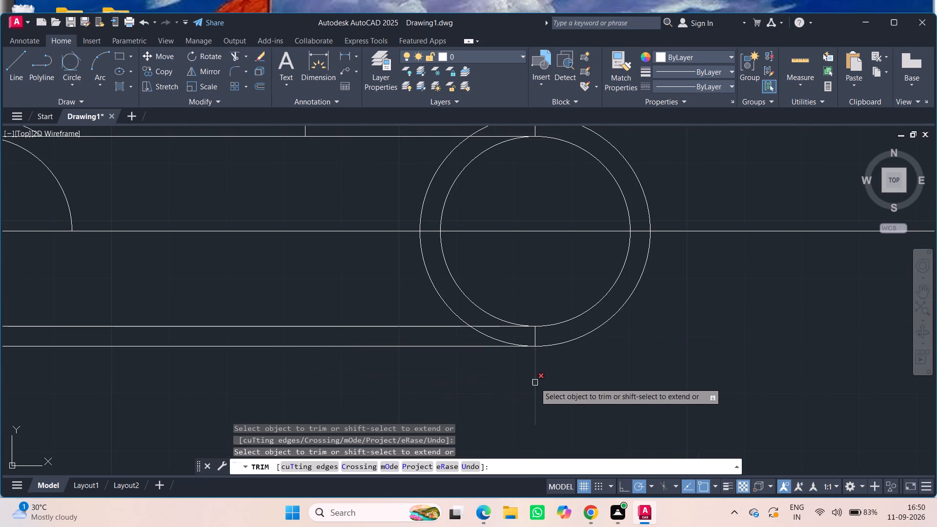
{"action": "left_click", "coordinate": [534, 383]}
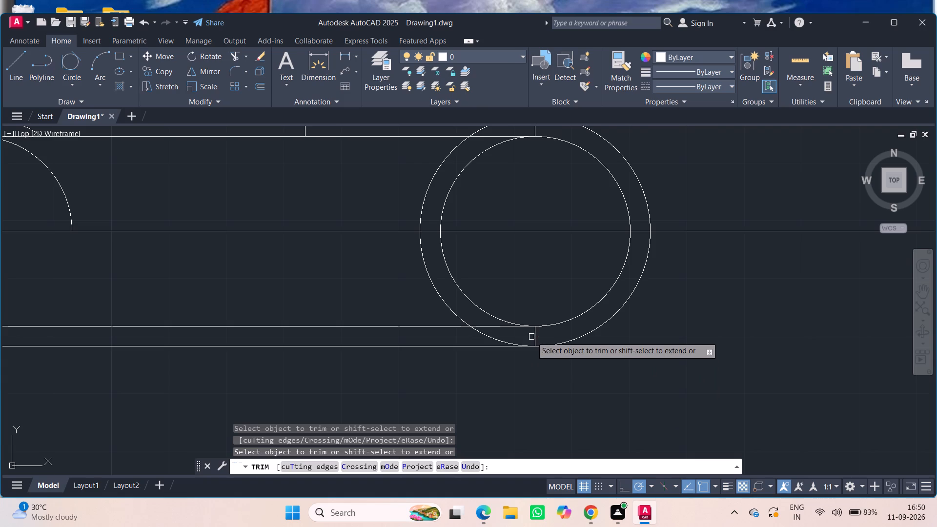
{"action": "left_click", "coordinate": [536, 337]}
Trim the inward-facing arcs of both concentric circles at the slot's right end.
{"action": "left_click", "coordinate": [494, 336]}
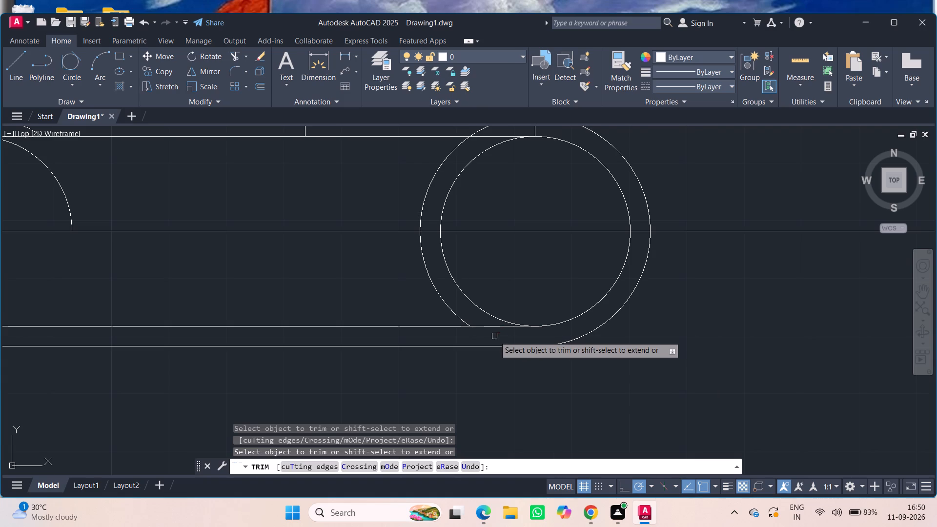
{"action": "left_click", "coordinate": [467, 320]}
{"action": "scroll", "coordinate": [503, 322], "scroll_direction": "down", "scroll_amount": 1}
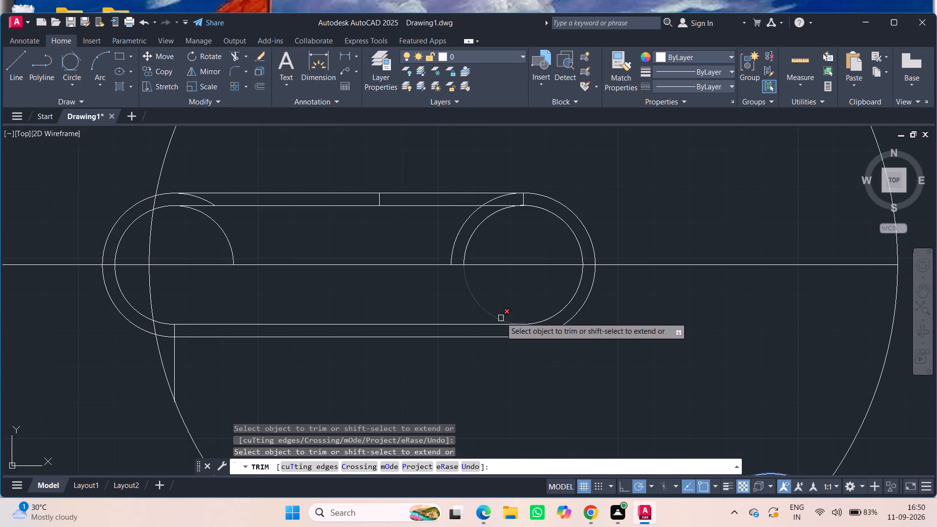
{"action": "left_click", "coordinate": [481, 305]}
{"action": "left_click", "coordinate": [470, 240]}
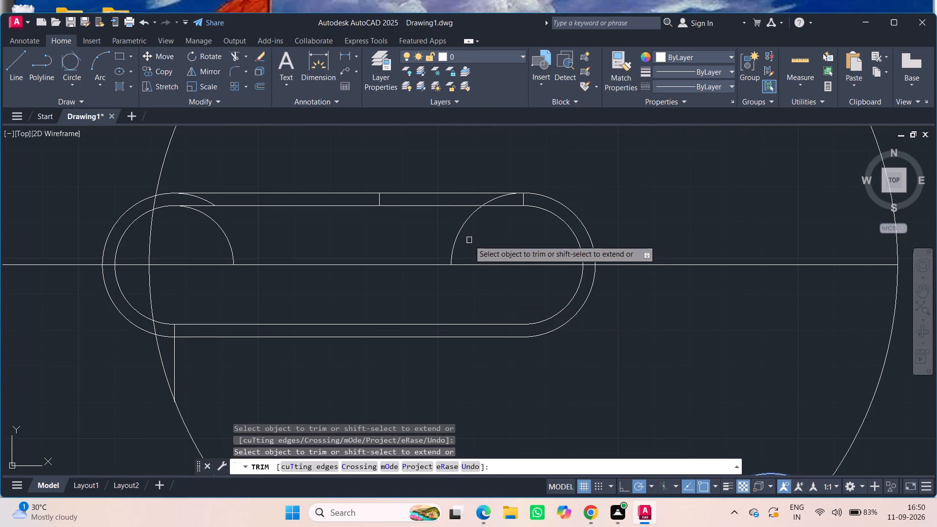
{"action": "left_click", "coordinate": [460, 229]}
{"action": "left_click", "coordinate": [492, 200]}
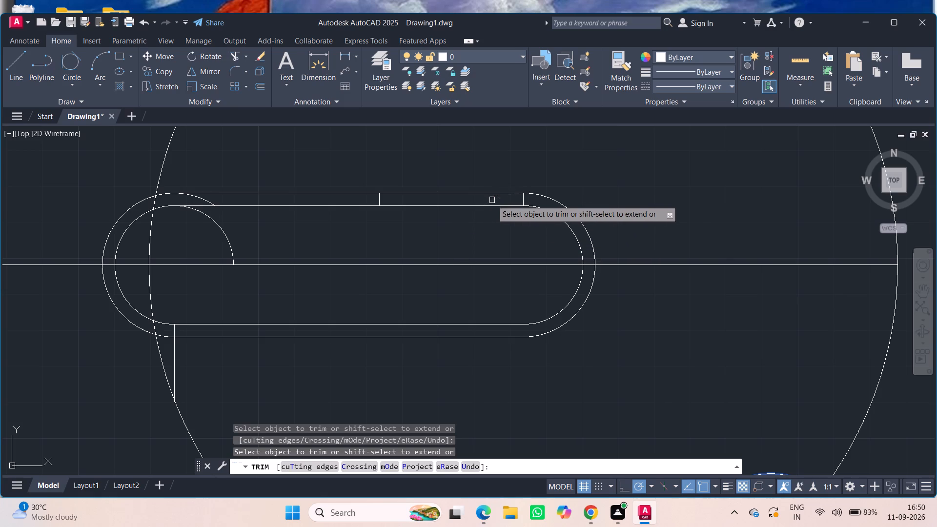
Trim the remaining vertical pieces at the slot's upper edge and lower left, plus the leftover inward arcs at its left end.
{"action": "left_click", "coordinate": [522, 201]}
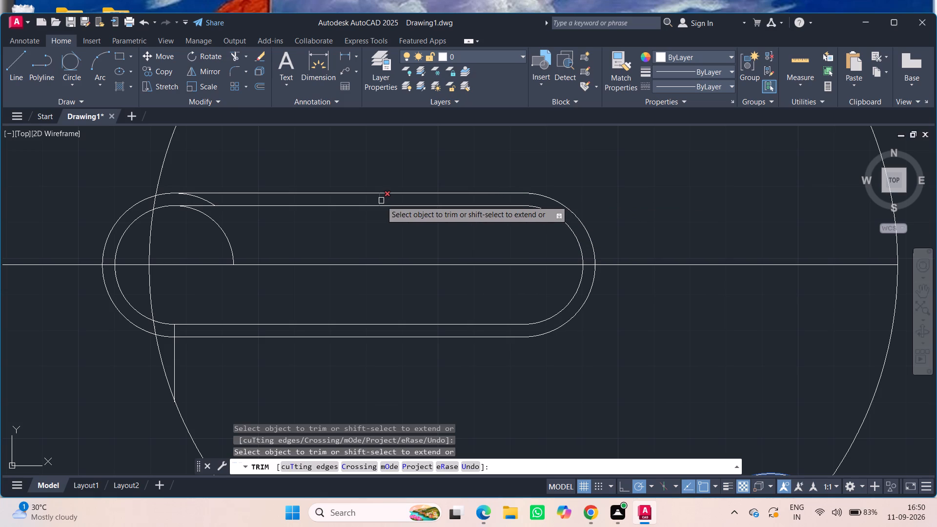
{"action": "left_click", "coordinate": [381, 201]}
{"action": "left_click", "coordinate": [224, 238]}
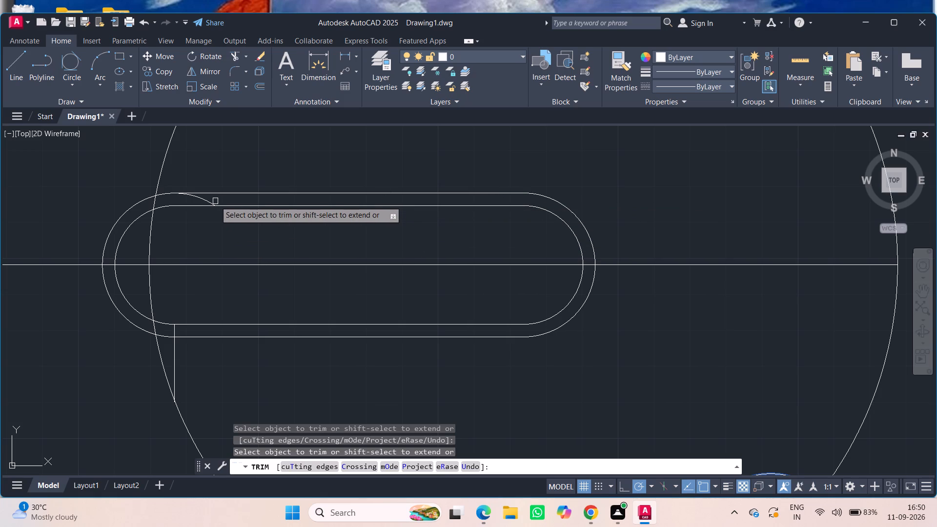
{"action": "left_click", "coordinate": [208, 202]}
{"action": "left_click", "coordinate": [172, 332]}
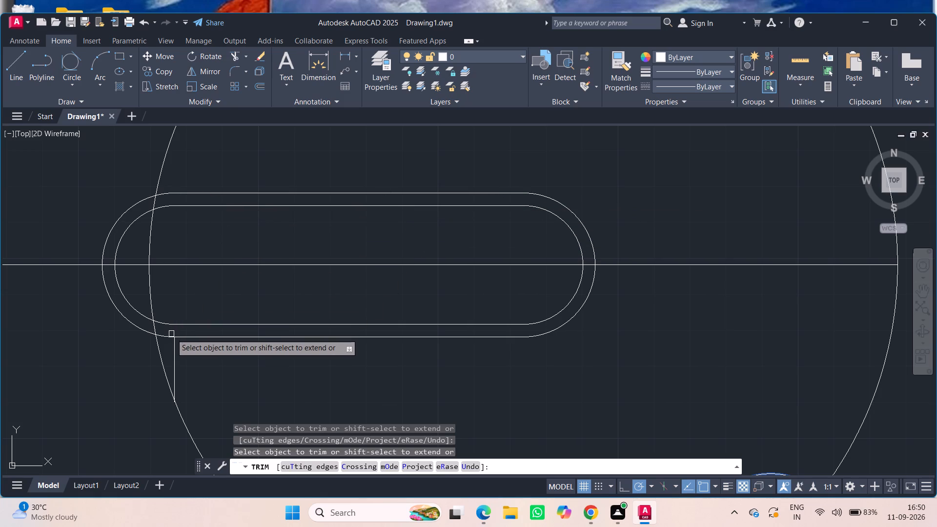
{"action": "left_click", "coordinate": [178, 353]}
{"action": "left_click_drag", "start_coordinate": [178, 353], "coordinate": [172, 351]}
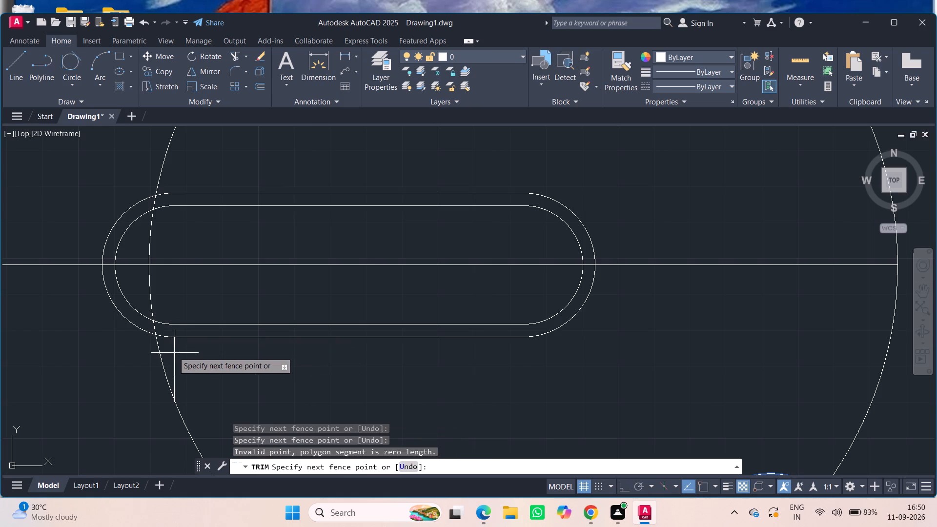
{"action": "left_click_drag", "start_coordinate": [172, 351], "coordinate": [168, 350]}
{"action": "left_click", "coordinate": [173, 347]}
Draw a circle of radius 124 centred on the slot's right-end centre.
{"action": "scroll", "coordinate": [270, 316], "scroll_direction": "down", "scroll_amount": 2}
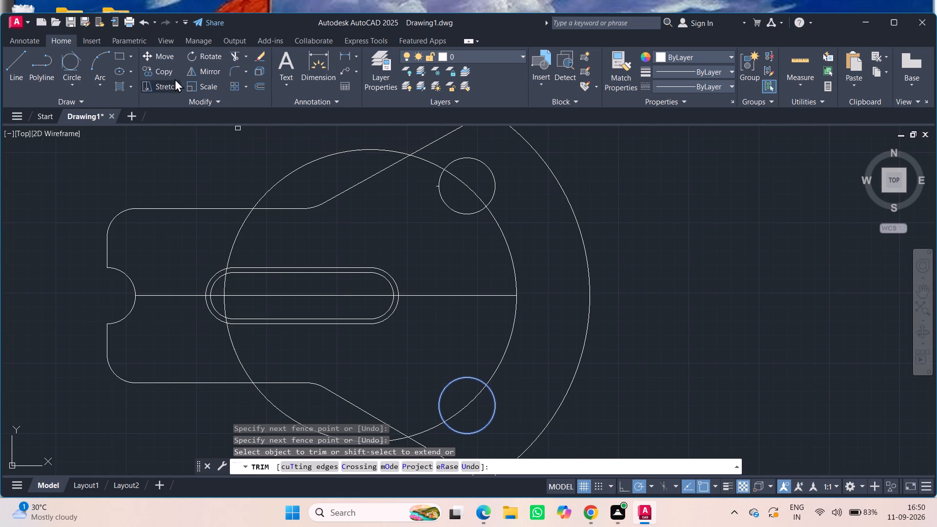
{"action": "left_click", "coordinate": [75, 86]}
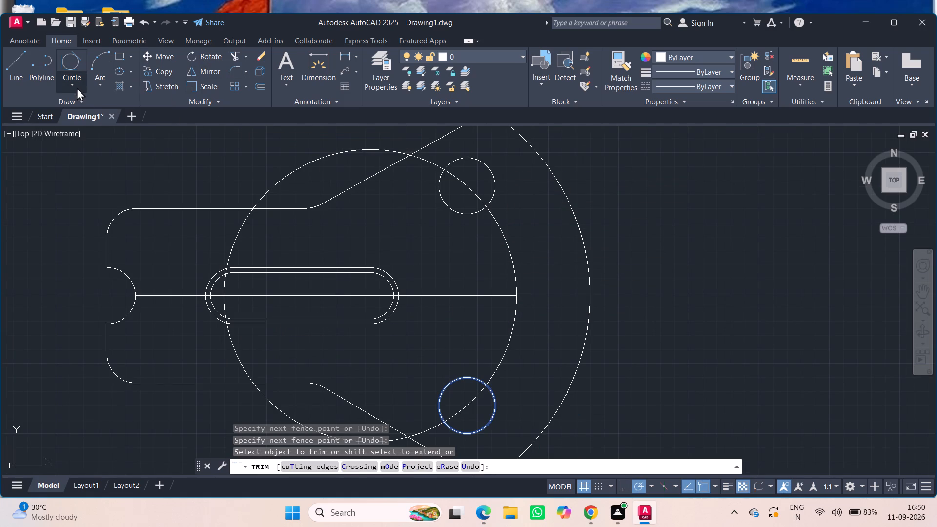
{"action": "left_click", "coordinate": [100, 107]}
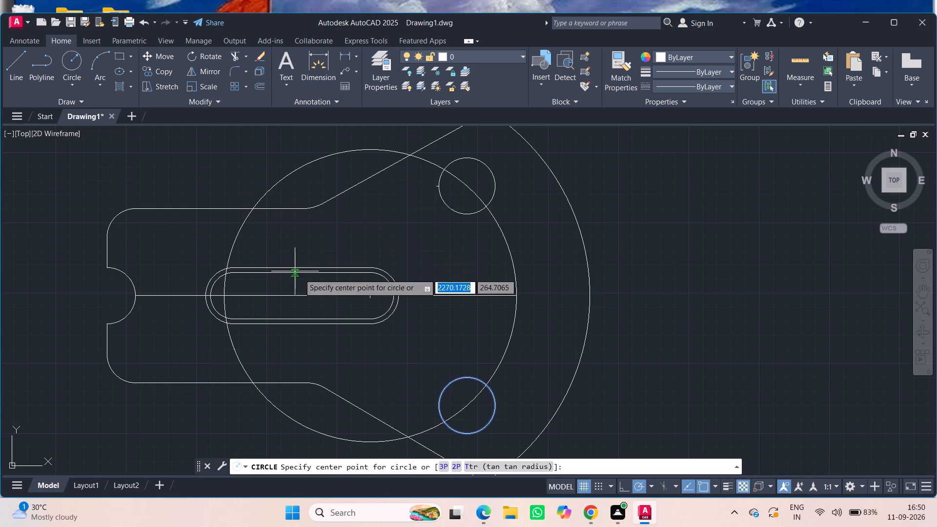
{"action": "left_click", "coordinate": [367, 292]}
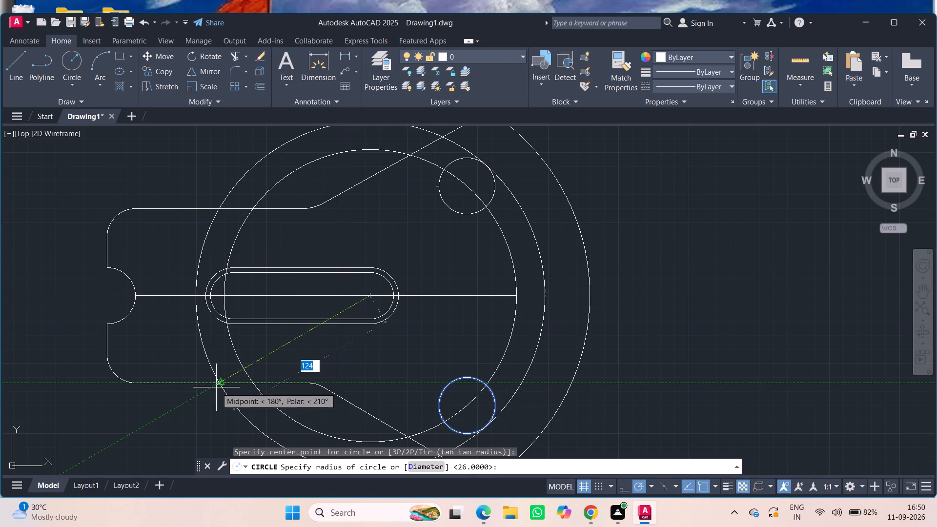
{"action": "type", "text": "124"}
{"action": "key", "text": "Return"}
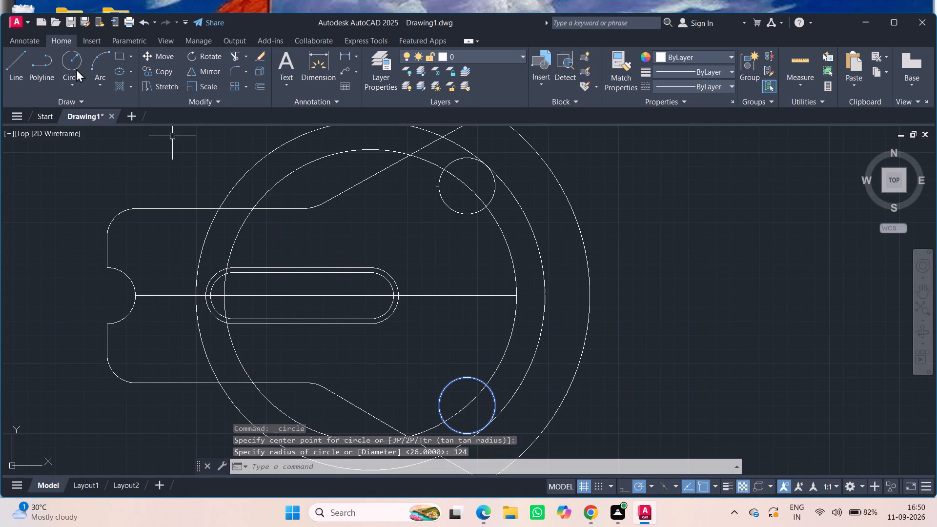
Draw a circle of radius 84 centred on the slot's right-end centre.
{"action": "left_click", "coordinate": [80, 58]}
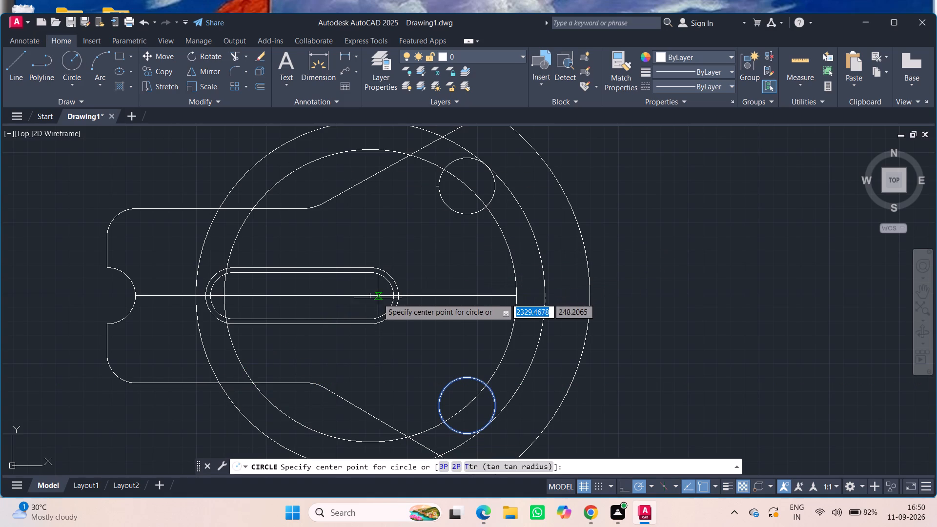
{"action": "left_click", "coordinate": [371, 295]}
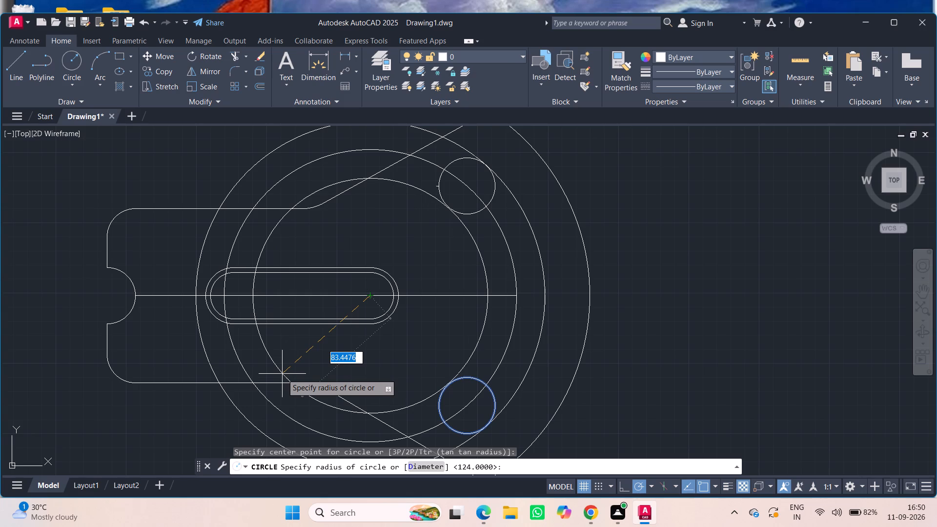
{"action": "type", "text": "84"}
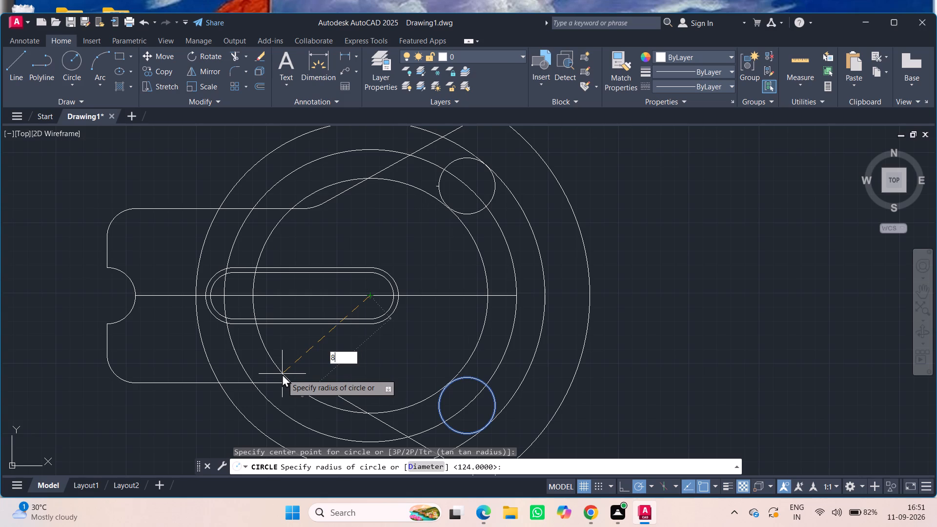
{"action": "key", "text": "Return"}
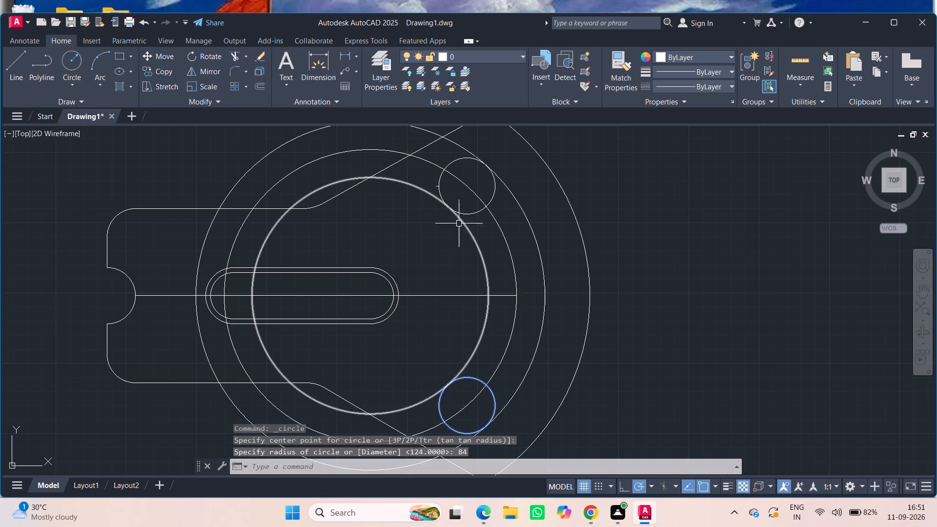
Trim the three concentric circles' upper arcs outside the body, plus the outer two's pieces between the upper sloped edge and radius 20 circle.
{"action": "scroll", "coordinate": [391, 221], "scroll_direction": "down", "scroll_amount": 1}
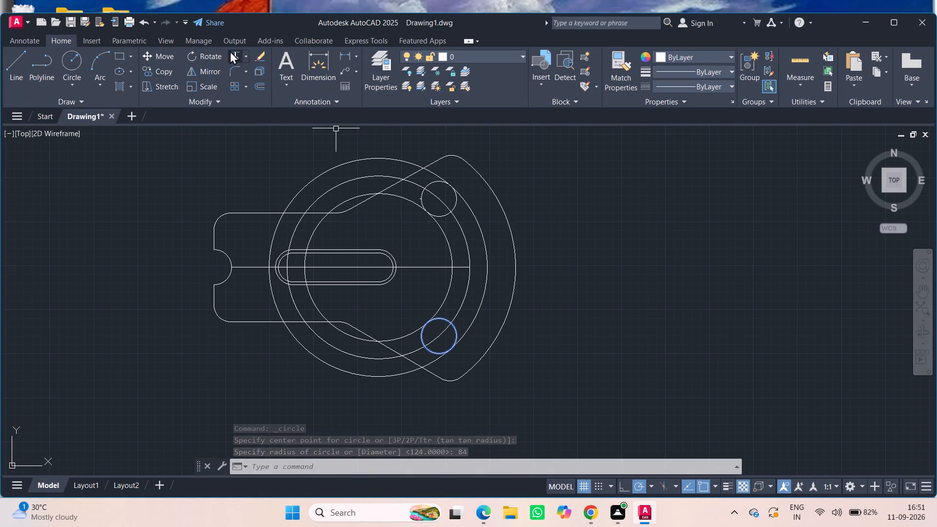
{"action": "left_click", "coordinate": [230, 51]}
{"action": "left_click", "coordinate": [321, 171]}
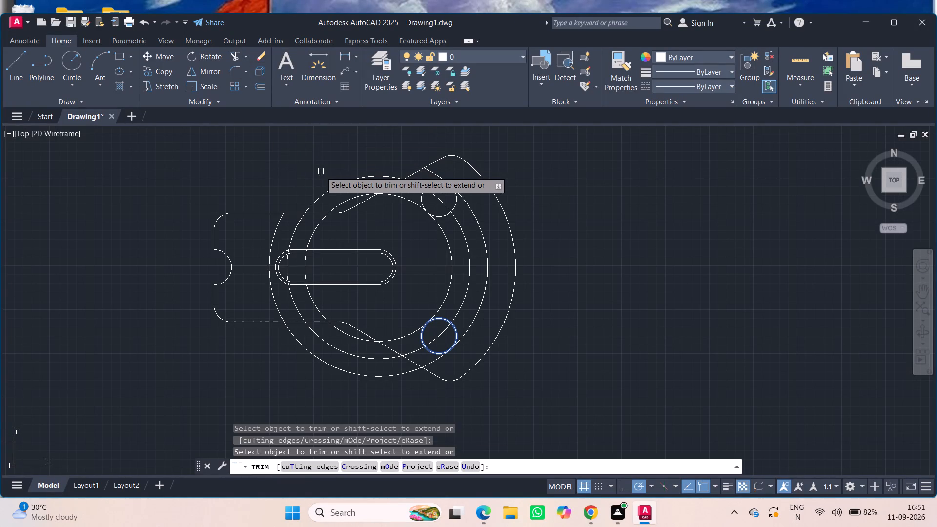
{"action": "left_click", "coordinate": [335, 185]}
{"action": "left_click", "coordinate": [348, 199]}
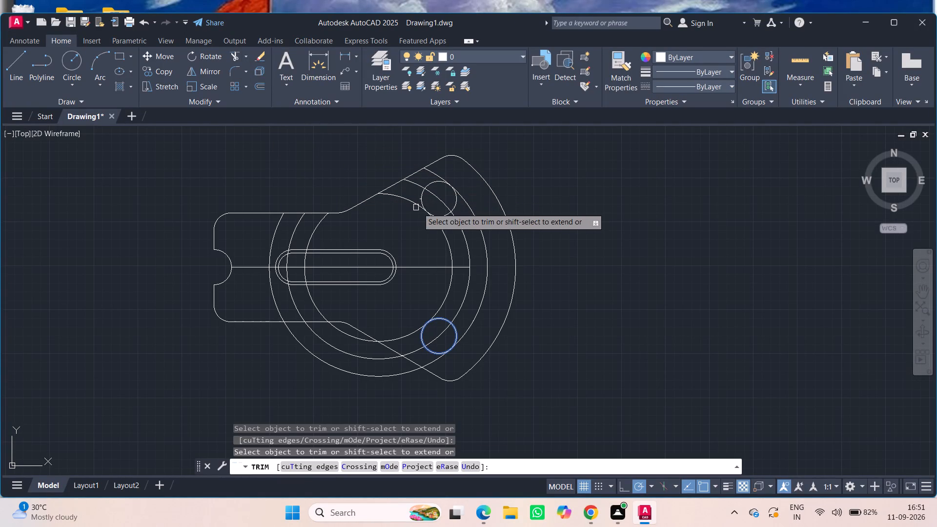
{"action": "left_click", "coordinate": [415, 184]}
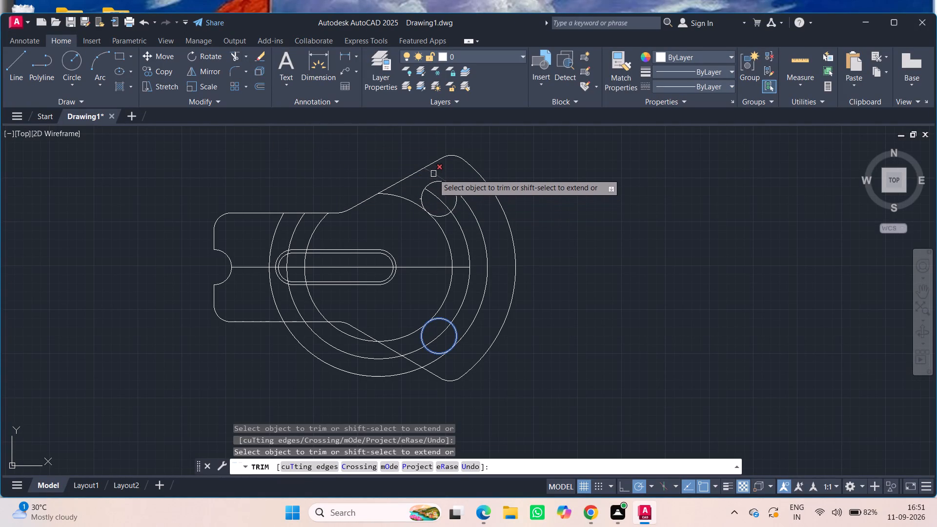
{"action": "left_click", "coordinate": [433, 172]}
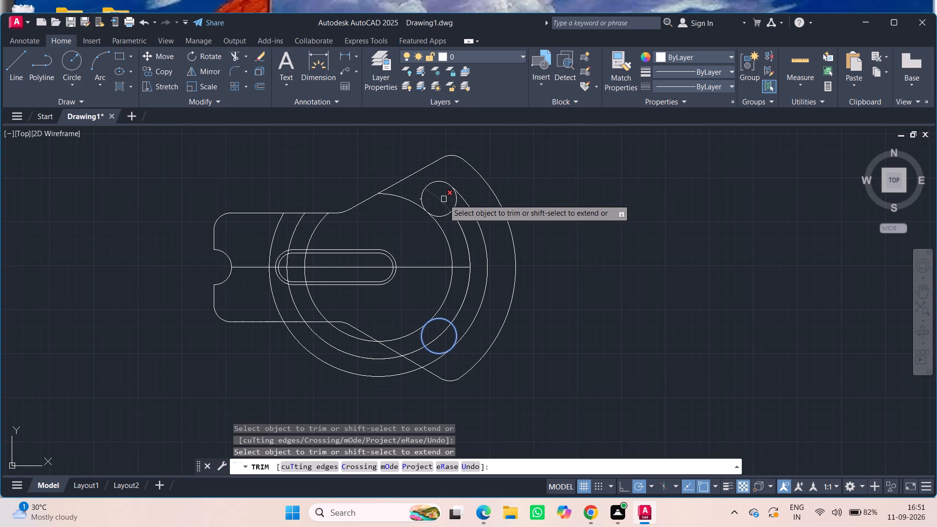
Trim the middle concentric circle from the upper radius 20 circle down past the body's lower edge, including the centreline piece beyond the inner circle.
{"action": "left_click", "coordinate": [444, 199]}
{"action": "left_click", "coordinate": [460, 225]}
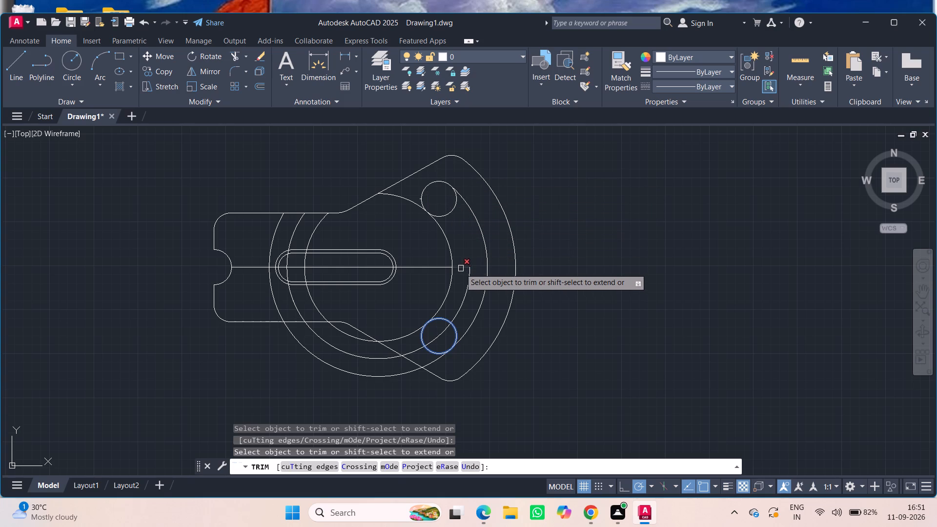
{"action": "left_click", "coordinate": [460, 268]}
{"action": "left_click", "coordinate": [470, 272]}
{"action": "left_click", "coordinate": [439, 340]}
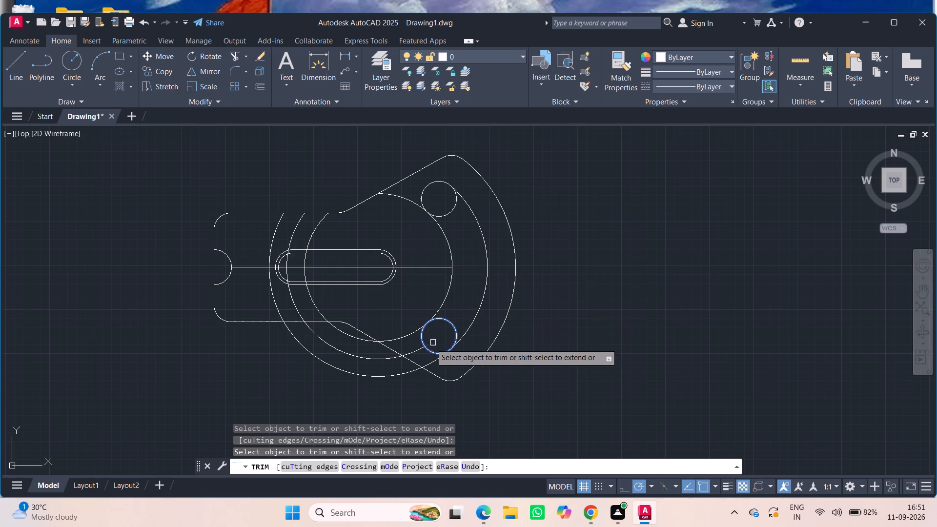
{"action": "left_click", "coordinate": [416, 351]}
{"action": "left_click", "coordinate": [368, 357]}
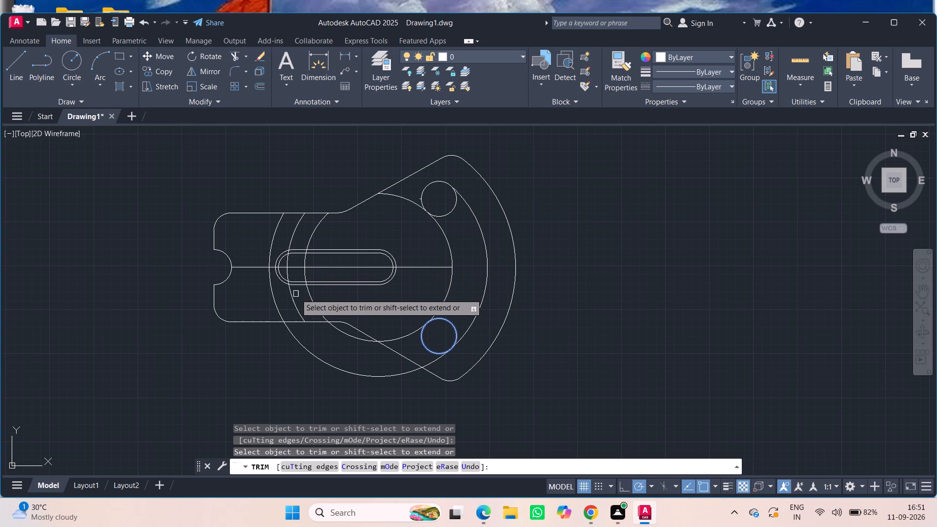
Trim the middle concentric circle's remaining left arc inside the body, plus the centreline piece within the slot's left end.
{"action": "left_click", "coordinate": [293, 300]}
{"action": "left_click", "coordinate": [288, 274]}
{"action": "triple_click", "coordinate": [287, 267]}
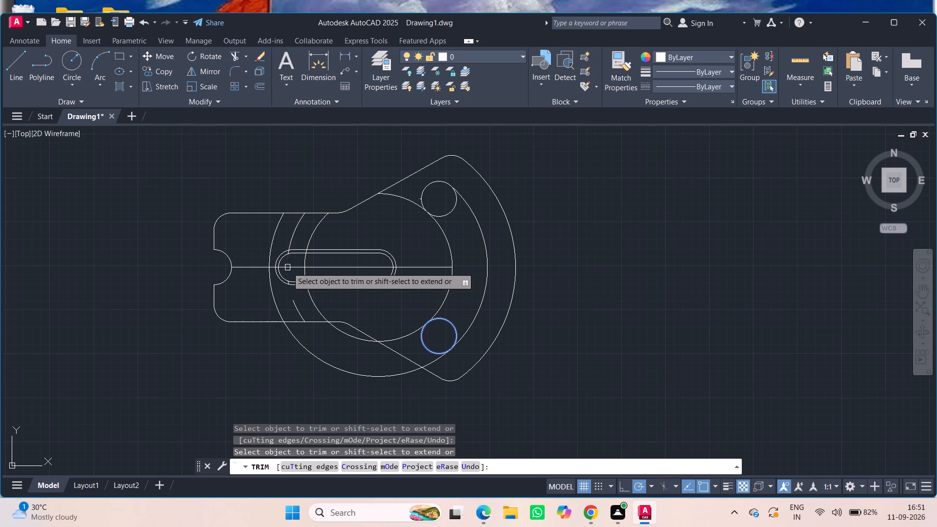
{"action": "left_click", "coordinate": [287, 268]}
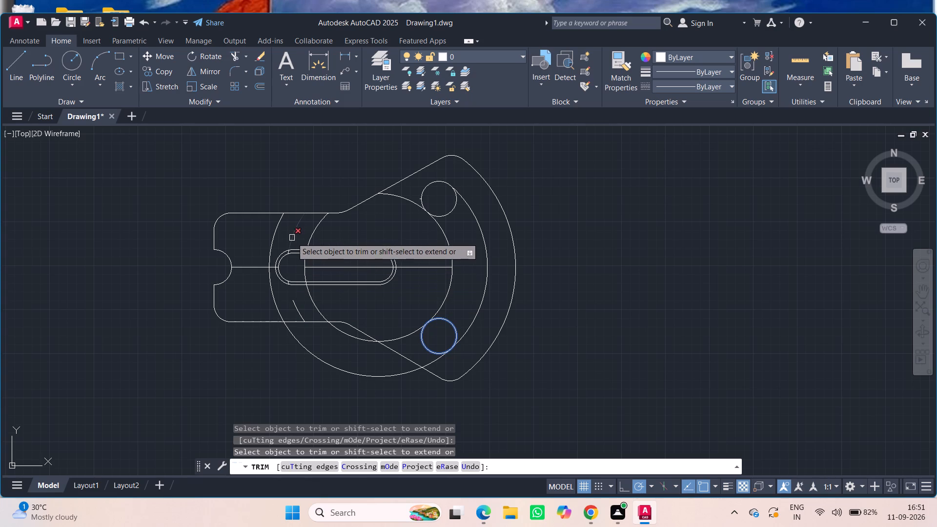
{"action": "left_click", "coordinate": [292, 238]}
{"action": "left_click", "coordinate": [296, 304]}
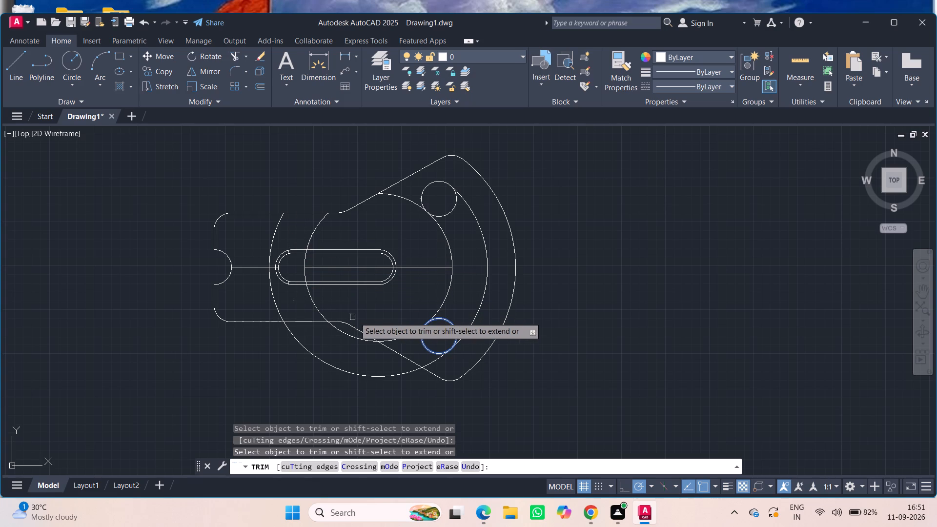
Trim the outer circle's lower arc up to the lower radius 20 circle, and the inner circle's arcs outside both radius 20 circles.
{"action": "left_click", "coordinate": [322, 359]}
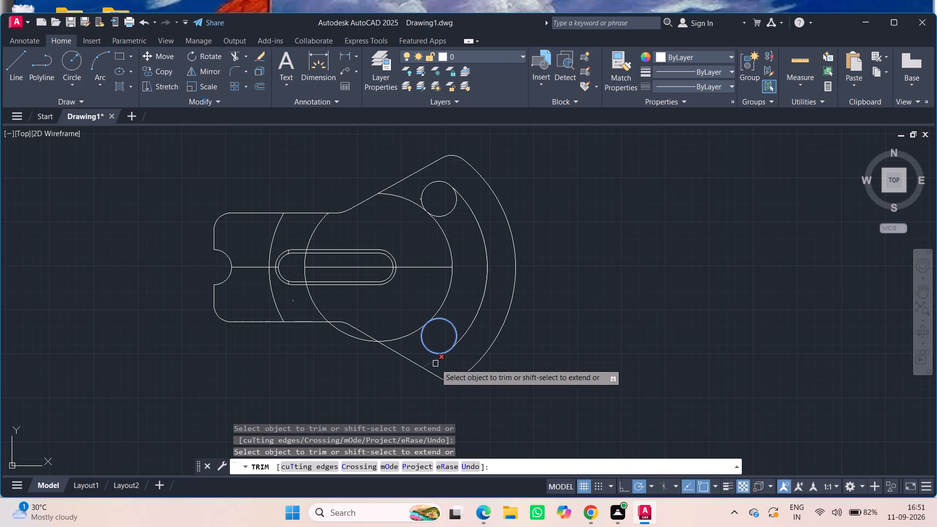
{"action": "left_click", "coordinate": [435, 364]}
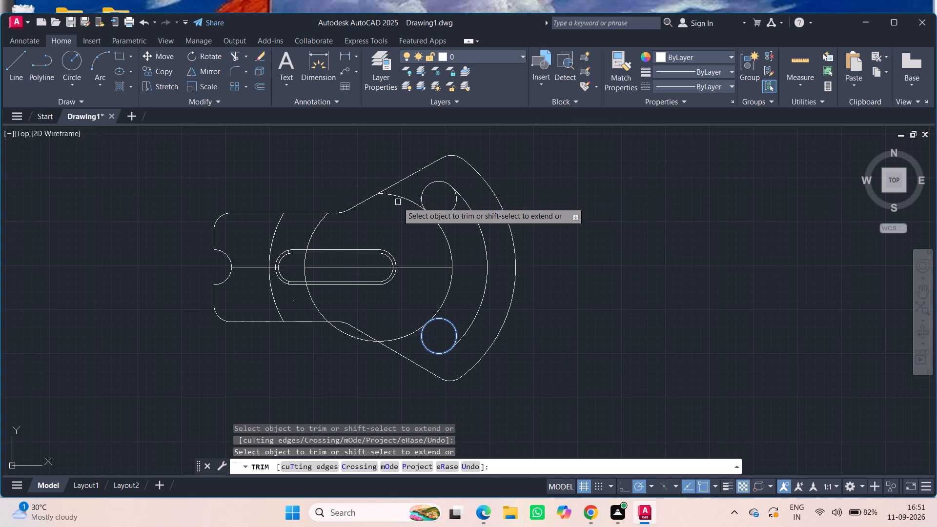
{"action": "left_click", "coordinate": [397, 198]}
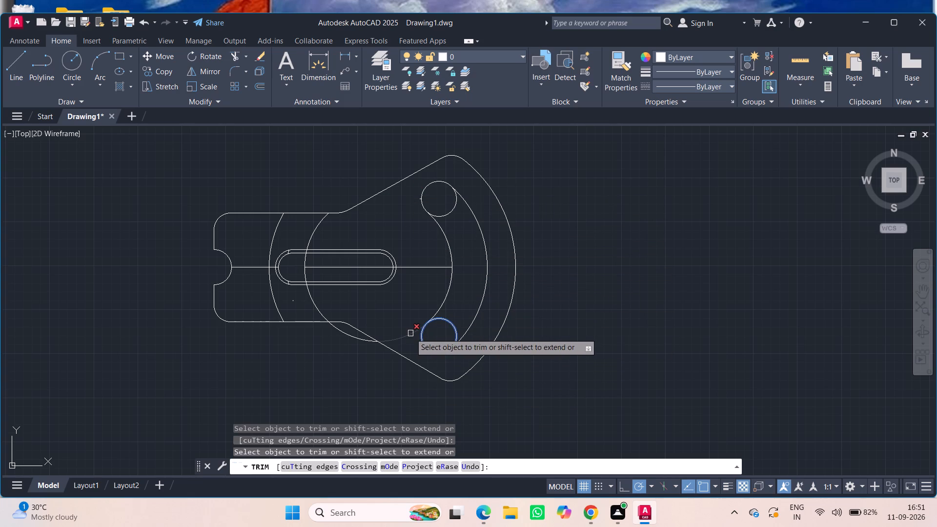
{"action": "left_click", "coordinate": [409, 333]}
{"action": "left_click", "coordinate": [352, 337]}
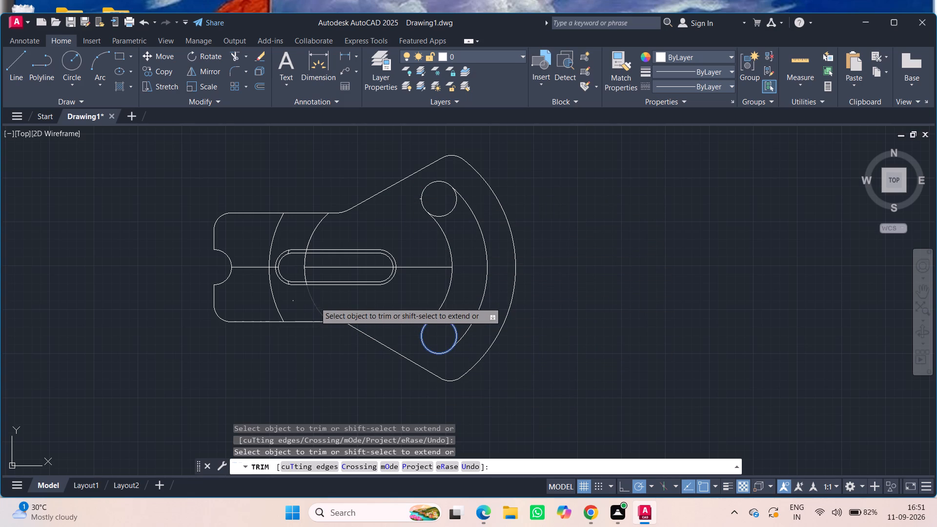
Trim the left arcs of the inner and outer concentric circles within the body, plus the centreline between notch and slot.
{"action": "left_click", "coordinate": [315, 302]}
{"action": "left_click", "coordinate": [294, 302]}
{"action": "left_click", "coordinate": [278, 302]}
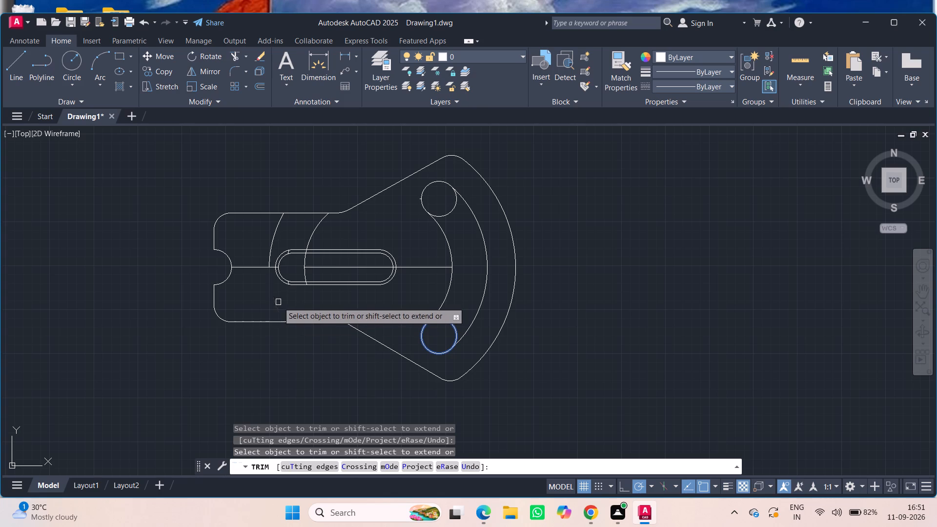
{"action": "left_click", "coordinate": [262, 269]}
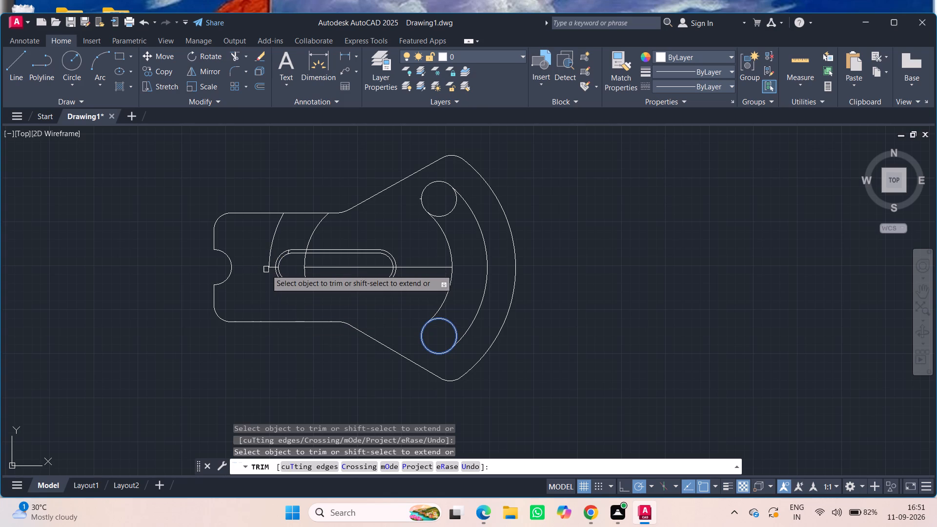
{"action": "left_click", "coordinate": [266, 269]}
{"action": "left_click", "coordinate": [268, 269]}
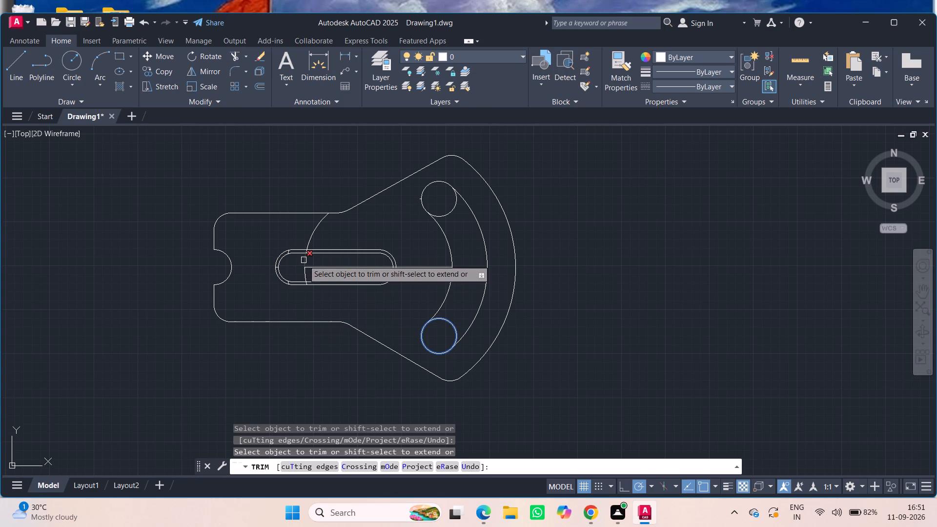
{"action": "left_click", "coordinate": [304, 260]}
{"action": "left_click", "coordinate": [312, 236]}
Trim the leftover arc fragments and centreline stub between the slot's two outlines, plus the remaining arc inside the slot.
{"action": "scroll", "coordinate": [307, 260], "scroll_direction": "up", "scroll_amount": 3}
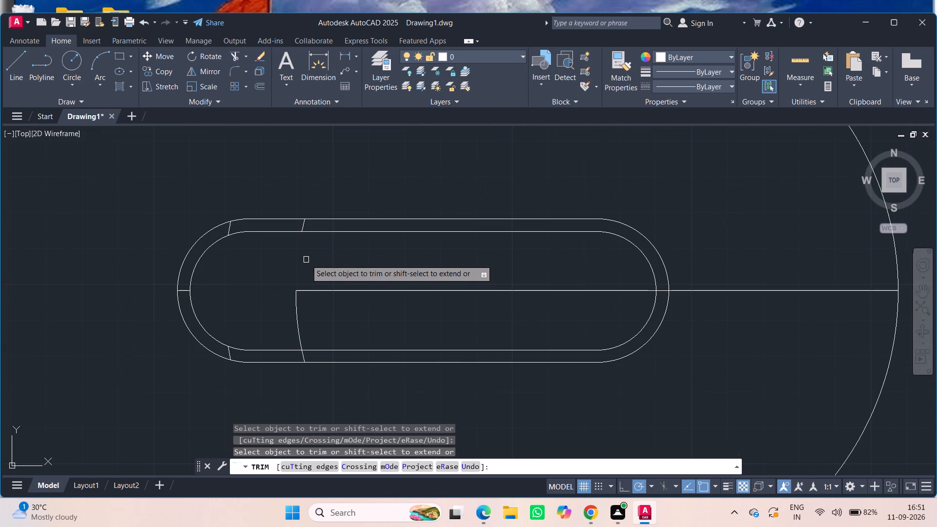
{"action": "left_click", "coordinate": [303, 226]}
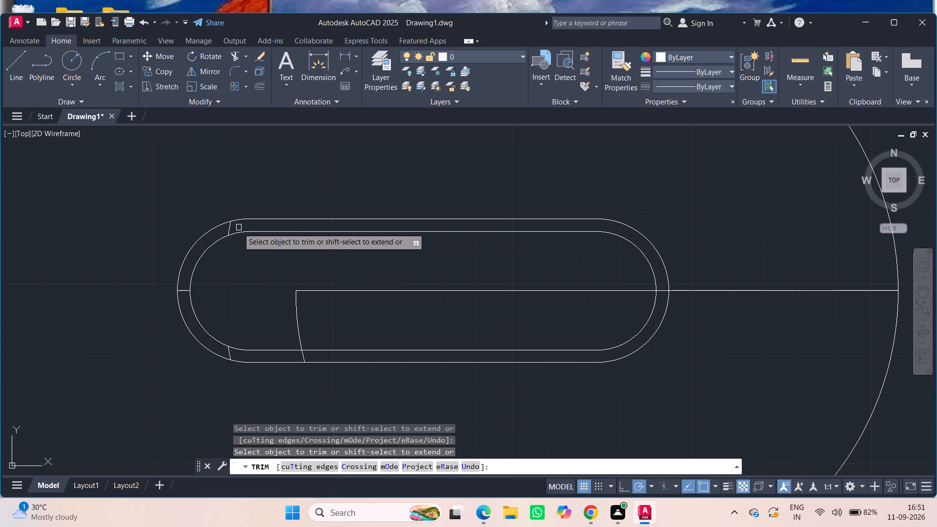
{"action": "left_click", "coordinate": [232, 229]}
{"action": "left_click", "coordinate": [181, 290]}
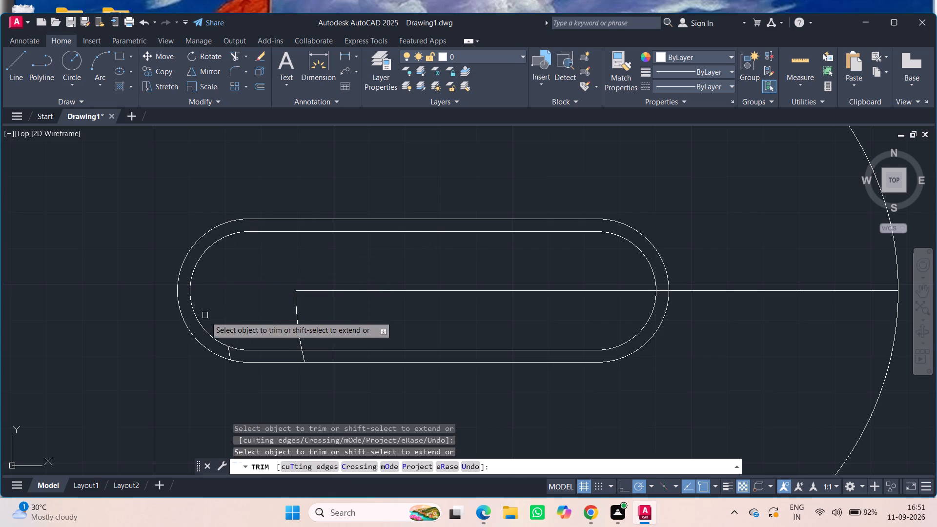
{"action": "left_click", "coordinate": [227, 356]}
{"action": "left_click", "coordinate": [302, 358]}
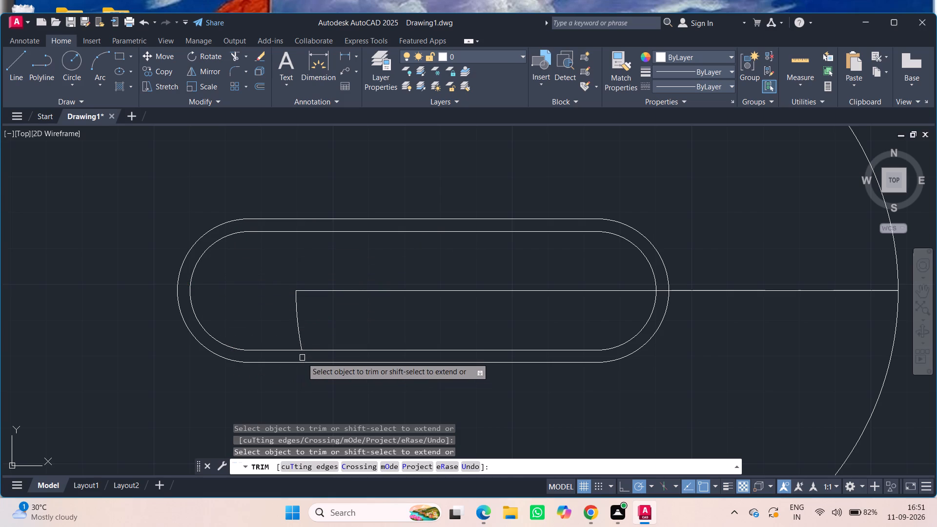
{"action": "left_click", "coordinate": [293, 328]}
{"action": "left_click_drag", "start_coordinate": [293, 328], "coordinate": [310, 328]}
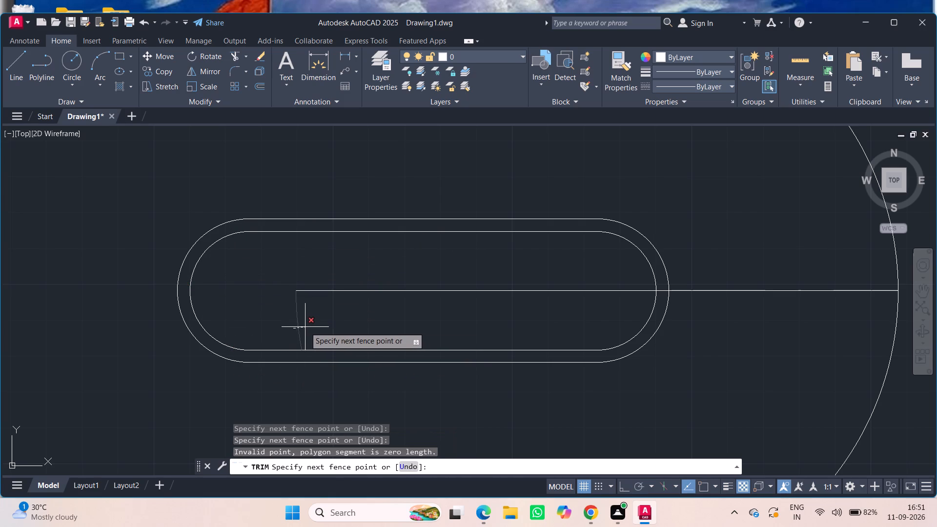
{"action": "left_click", "coordinate": [306, 324]}
Trim the remaining centreline from inside the slot to the inner arc, plus the short stub beside the upper radius 20 circle.
{"action": "scroll", "coordinate": [318, 309], "scroll_direction": "down", "scroll_amount": 1}
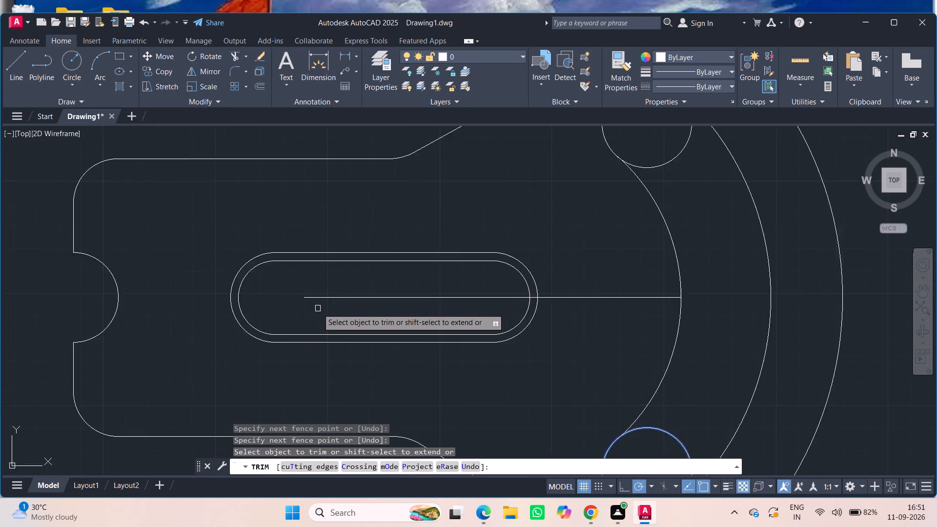
{"action": "scroll", "coordinate": [322, 304], "scroll_direction": "down", "scroll_amount": 1}
{"action": "left_click", "coordinate": [328, 300]}
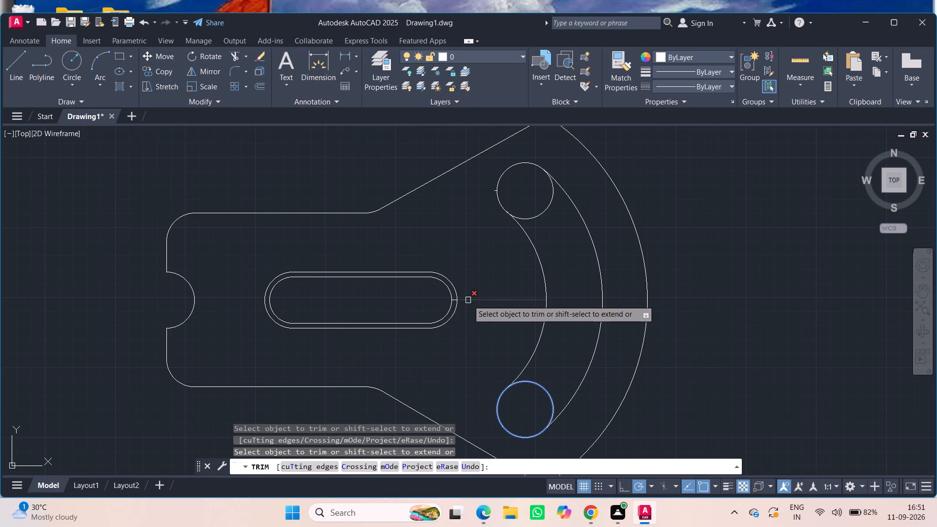
{"action": "left_click", "coordinate": [468, 300]}
{"action": "scroll", "coordinate": [446, 300], "scroll_direction": "up", "scroll_amount": 2}
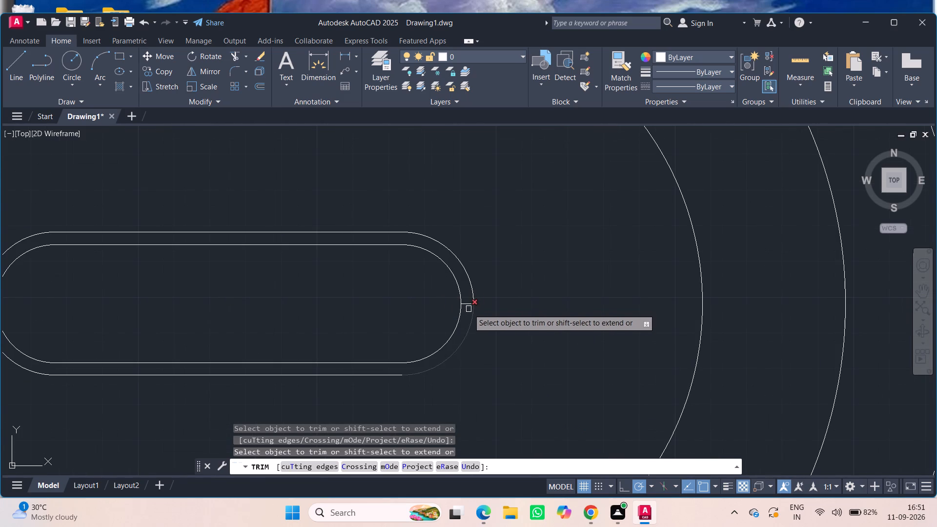
{"action": "left_click", "coordinate": [466, 306]}
{"action": "middle_click_drag", "start_coordinate": [499, 220], "coordinate": [477, 438]}
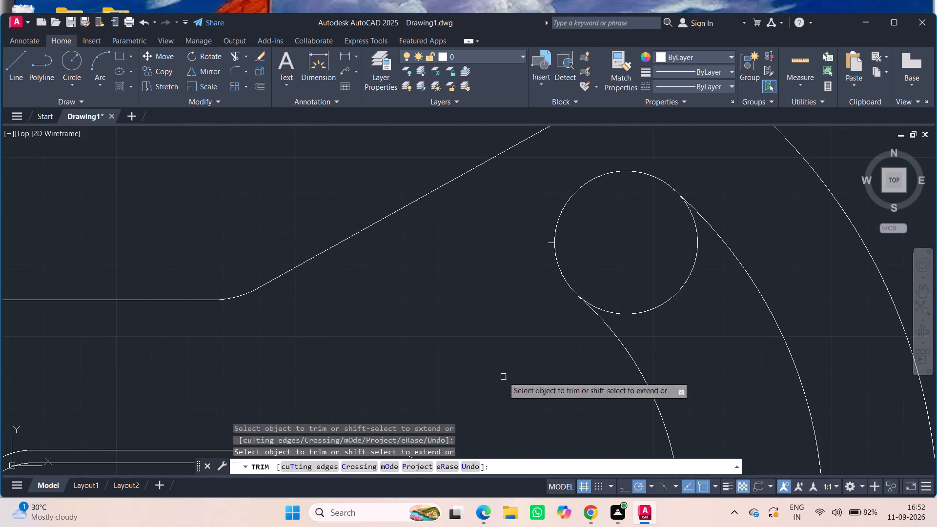
{"action": "left_click", "coordinate": [546, 245]}
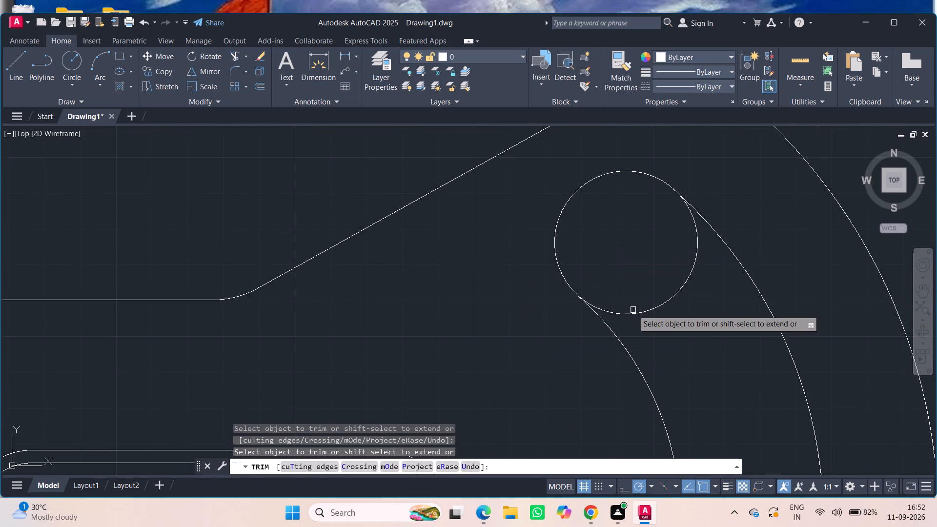
Trim the inward-facing arcs of both radius 20 circles between the inner and outer arcs to form one continuous curved slot.
{"action": "left_click", "coordinate": [633, 311]}
{"action": "scroll", "coordinate": [578, 286], "scroll_direction": "down", "scroll_amount": 4}
{"action": "scroll", "coordinate": [581, 354], "scroll_direction": "up", "scroll_amount": 3}
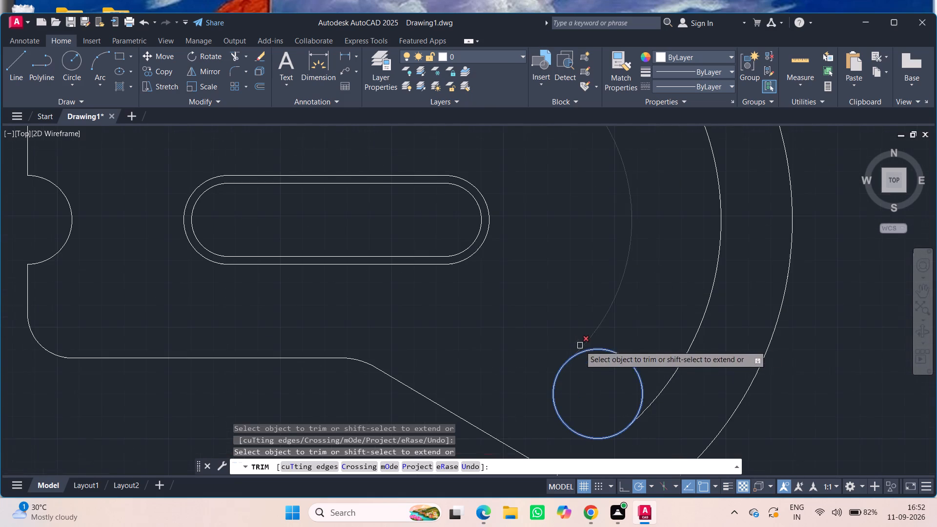
{"action": "left_click", "coordinate": [621, 356]}
{"action": "scroll", "coordinate": [639, 247], "scroll_direction": "down", "scroll_amount": 2}
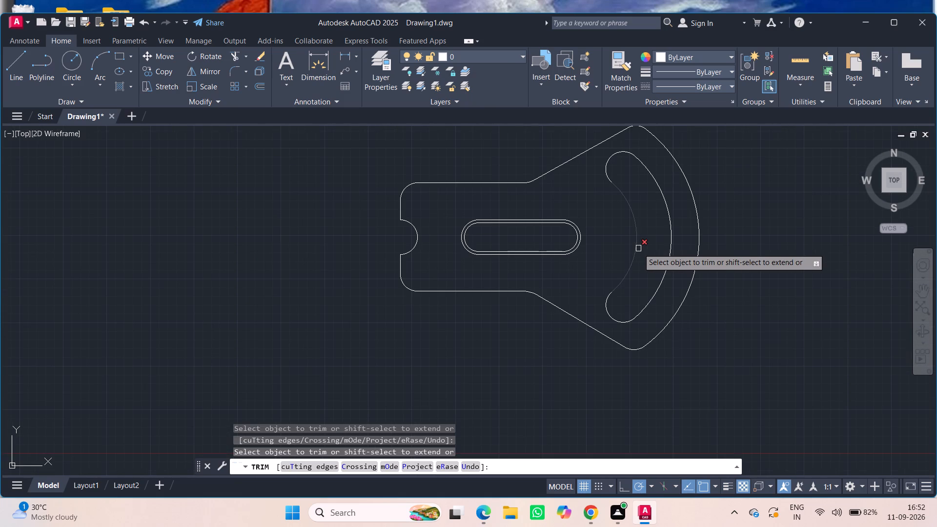
{"action": "middle_click_drag", "start_coordinate": [638, 248], "coordinate": [551, 333]}
{"action": "scroll", "coordinate": [553, 331], "scroll_direction": "up", "scroll_amount": 1}
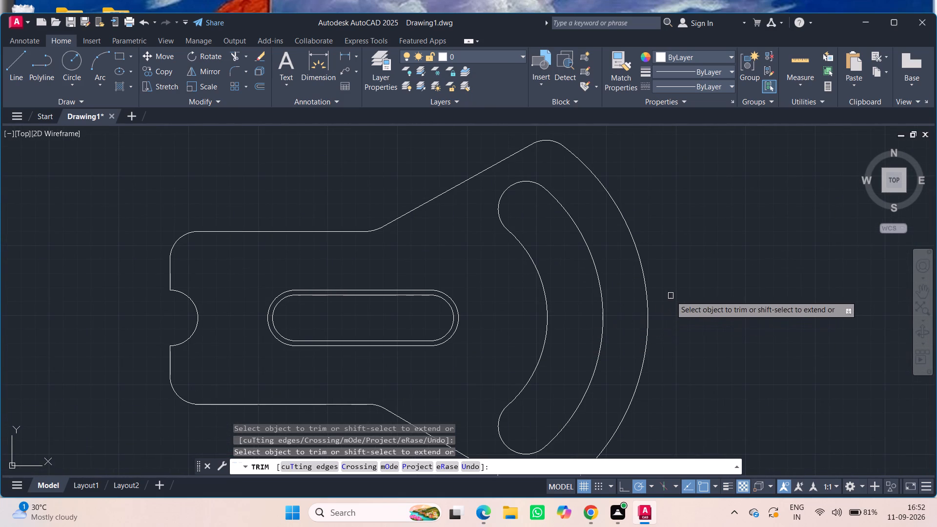
Add a radius dimension to the notch arc in the body's left edge, placing its text inside the notch.
{"action": "scroll", "coordinate": [660, 290], "scroll_direction": "down", "scroll_amount": 1}
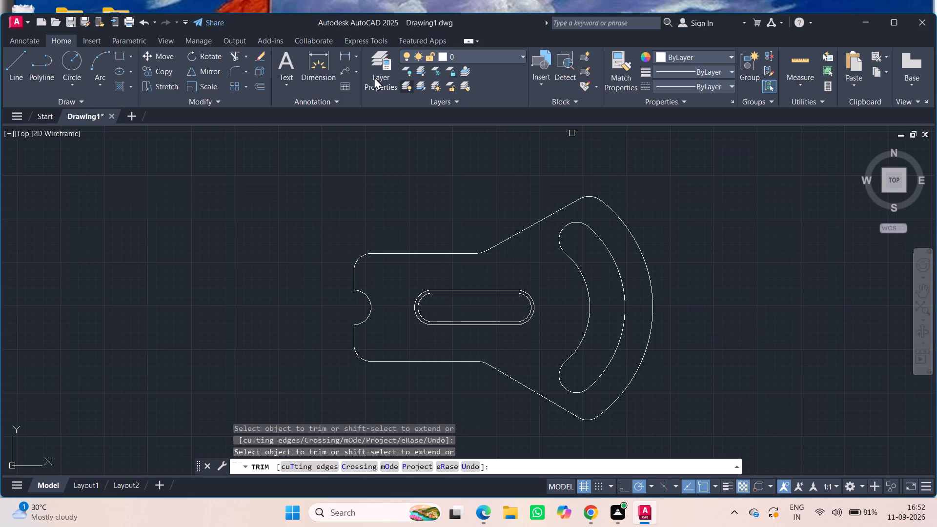
{"action": "left_click", "coordinate": [351, 55]}
{"action": "left_click", "coordinate": [353, 56]}
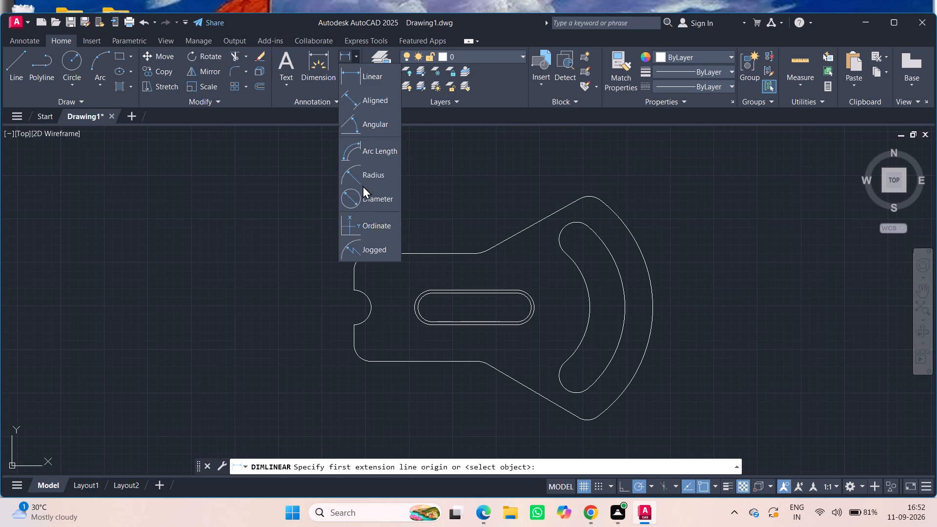
{"action": "left_click", "coordinate": [368, 167]}
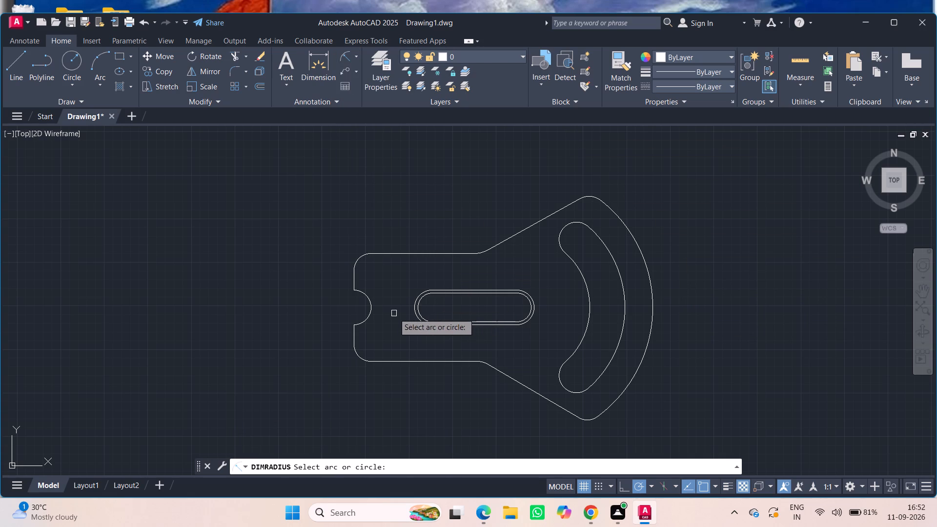
{"action": "left_click", "coordinate": [371, 306]}
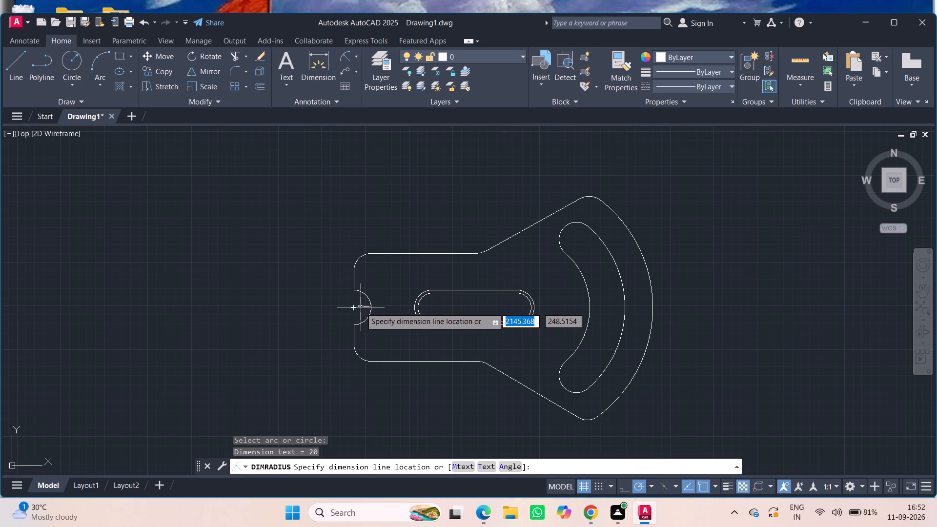
{"action": "left_click", "coordinate": [360, 307]}
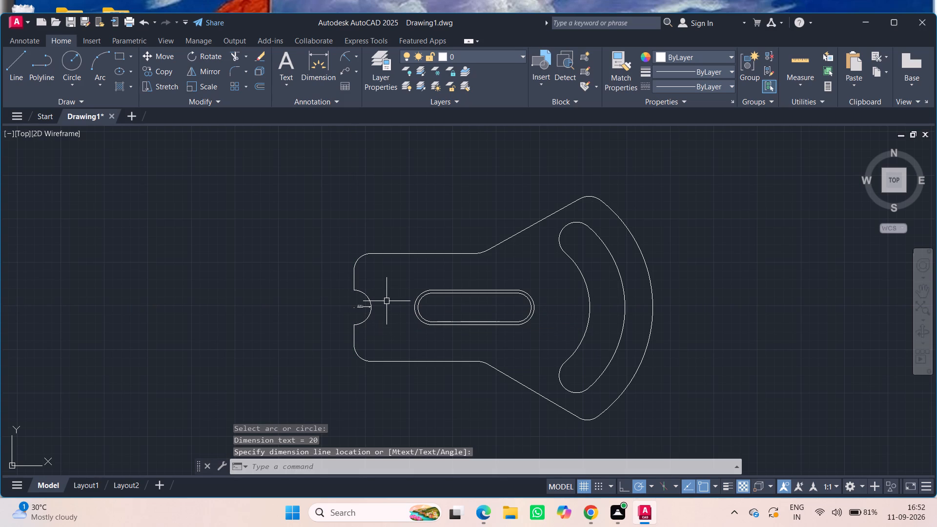
{"action": "key", "text": "Escape"}
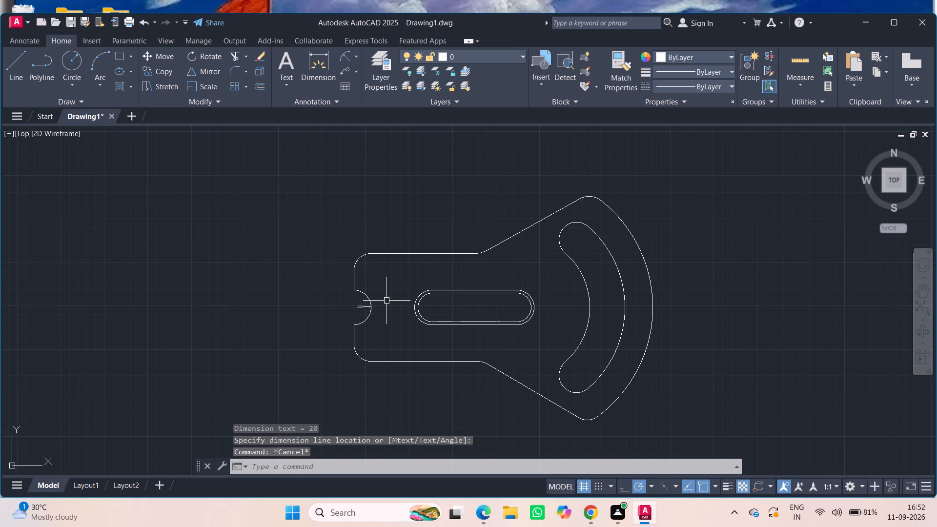
Modify the ISO-25 dimension style to arrow size 6 and text height 6, and set it as current.
{"action": "key", "text": "d"}
{"action": "key", "text": "Return"}
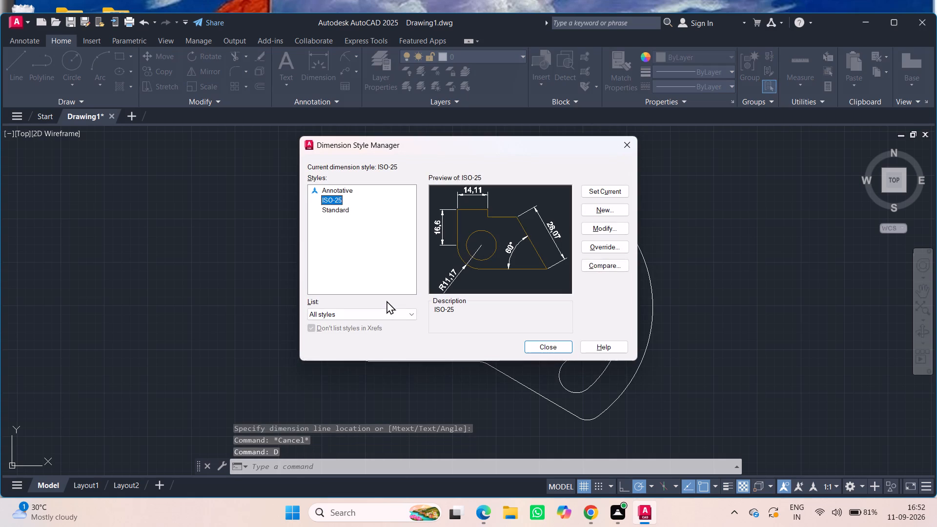
{"action": "left_click", "coordinate": [621, 231]}
{"action": "left_click_drag", "start_coordinate": [333, 243], "coordinate": [252, 240]}
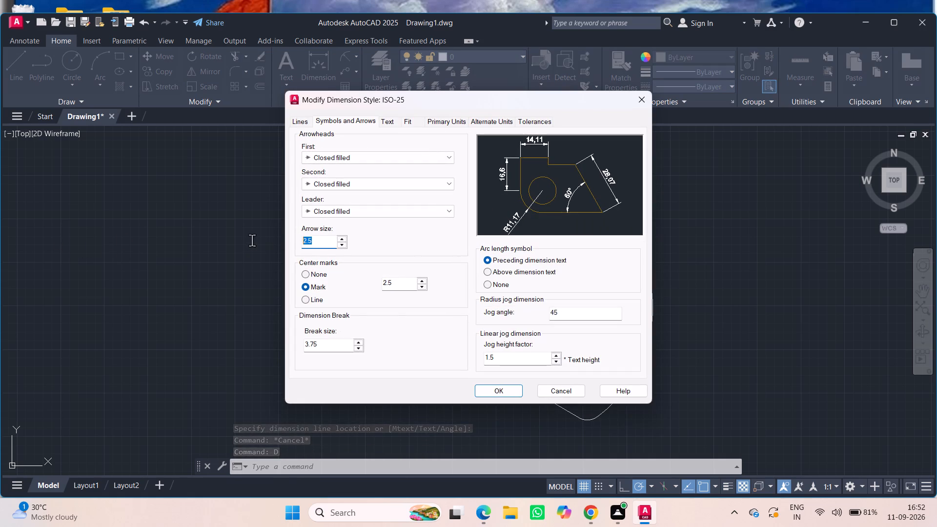
{"action": "left_click_drag", "start_coordinate": [252, 240], "coordinate": [247, 244]}
{"action": "key", "text": "6"}
{"action": "key", "text": "Return"}
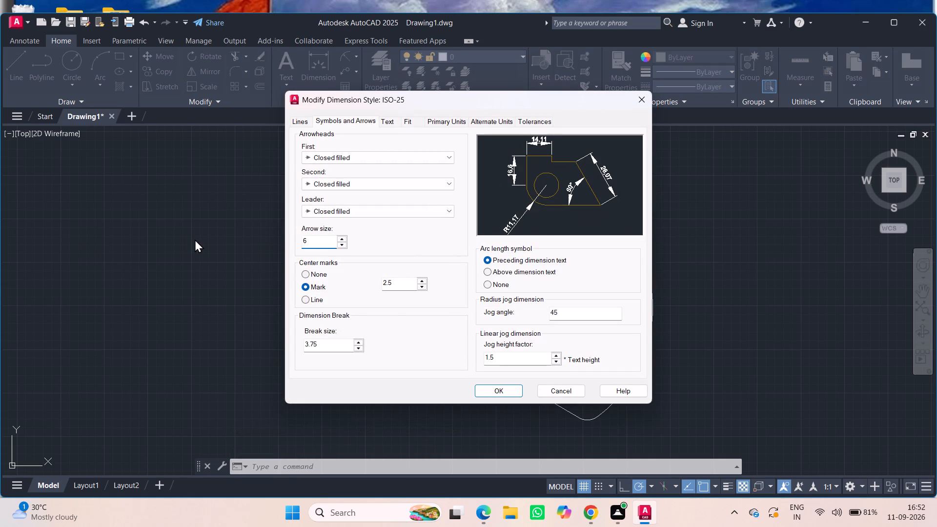
{"action": "left_click", "coordinate": [386, 122]}
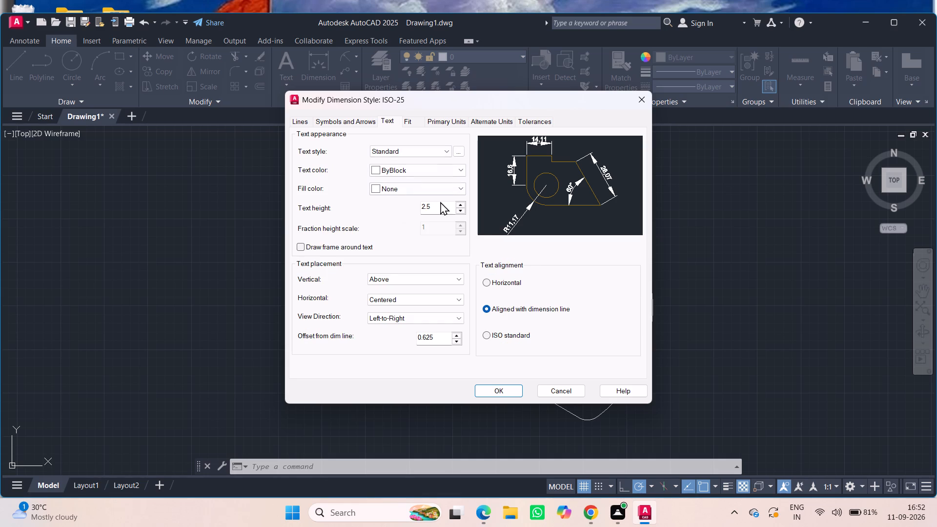
{"action": "left_click_drag", "start_coordinate": [445, 205], "coordinate": [393, 213]}
{"action": "key", "text": "6"}
{"action": "key", "text": "Return"}
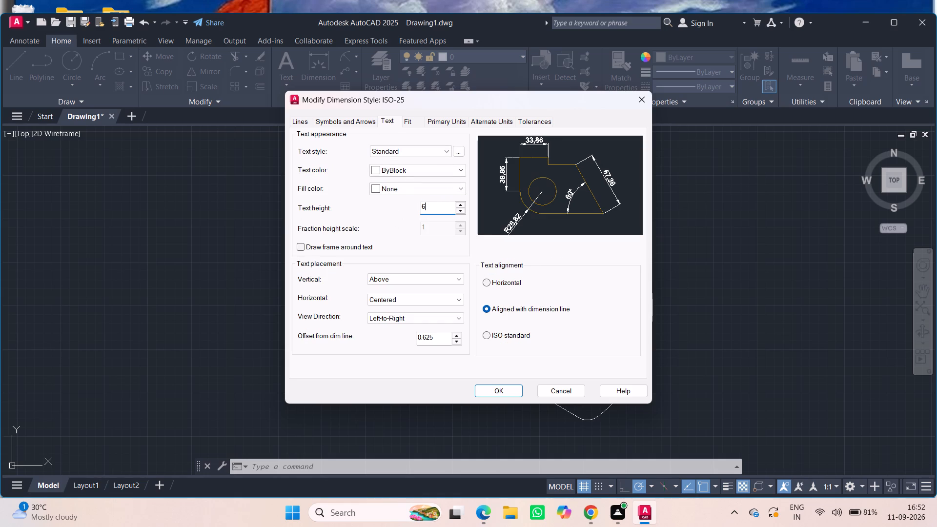
{"action": "left_click", "coordinate": [507, 392]}
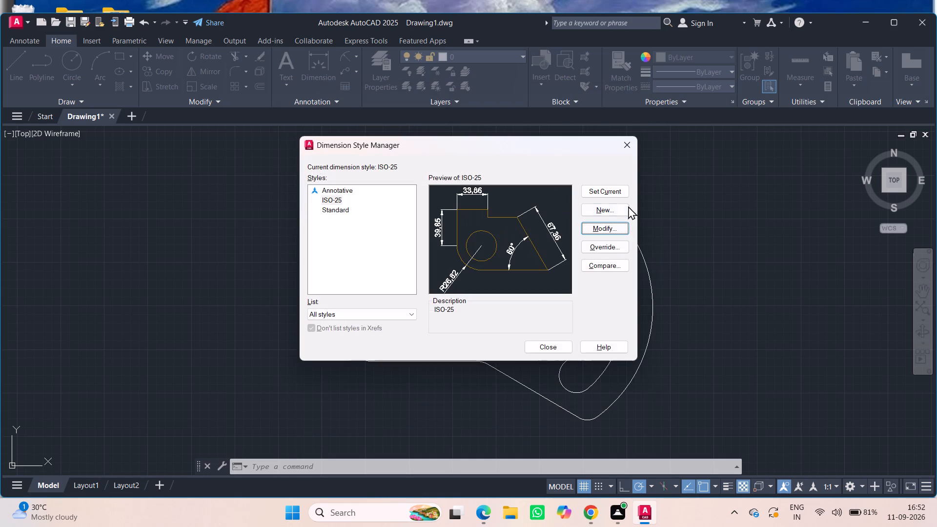
{"action": "left_click", "coordinate": [602, 192]}
{"action": "left_click", "coordinate": [556, 346]}
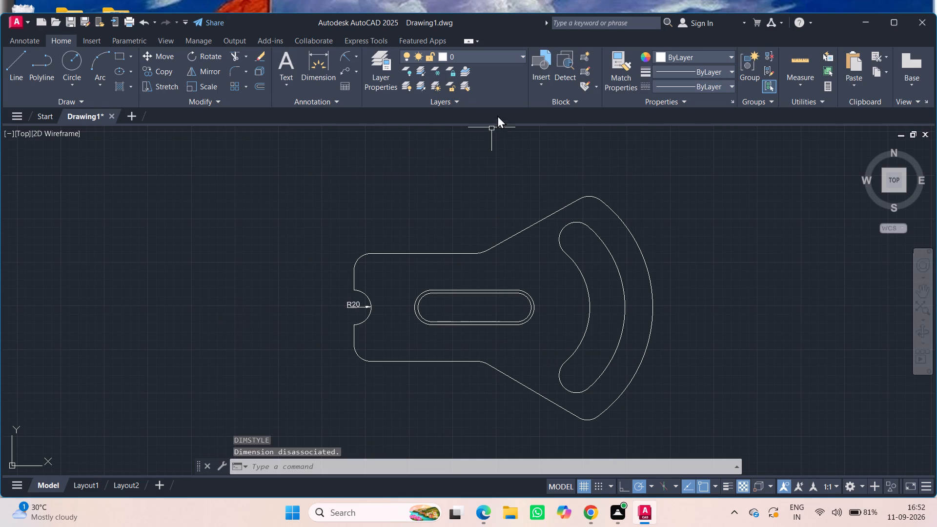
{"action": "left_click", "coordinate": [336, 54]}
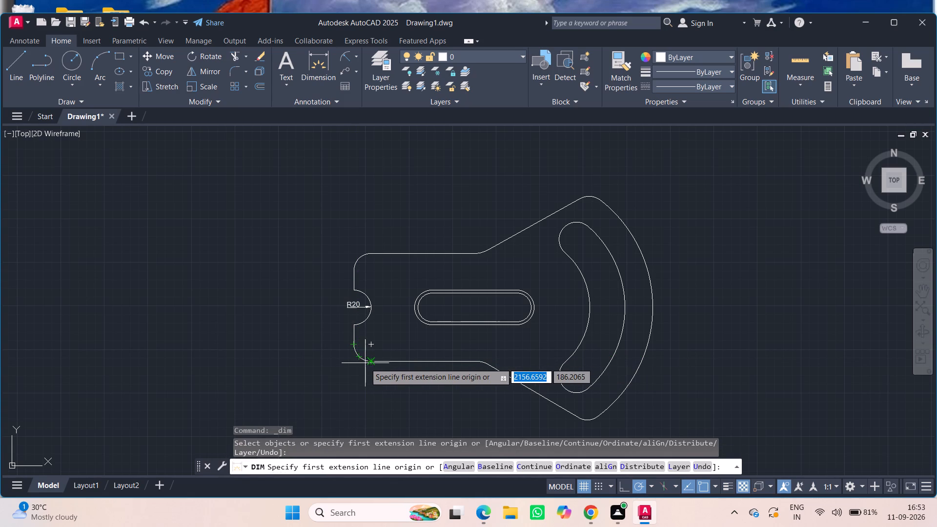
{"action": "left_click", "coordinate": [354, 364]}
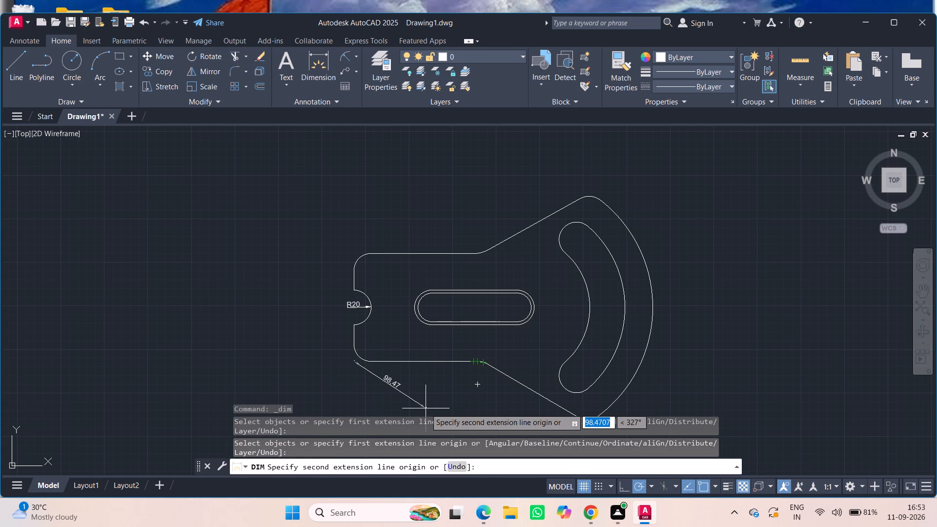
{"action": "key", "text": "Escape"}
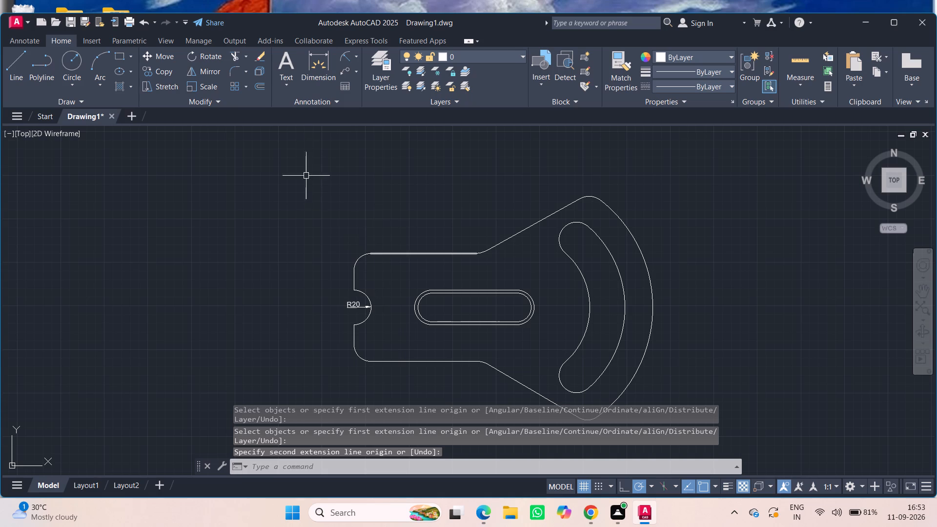
Add radius dimensions to the left end arcs of the straight slot's inner and outer outlines, placing both texts outside the body's left edge.
{"action": "left_click", "coordinate": [344, 52]}
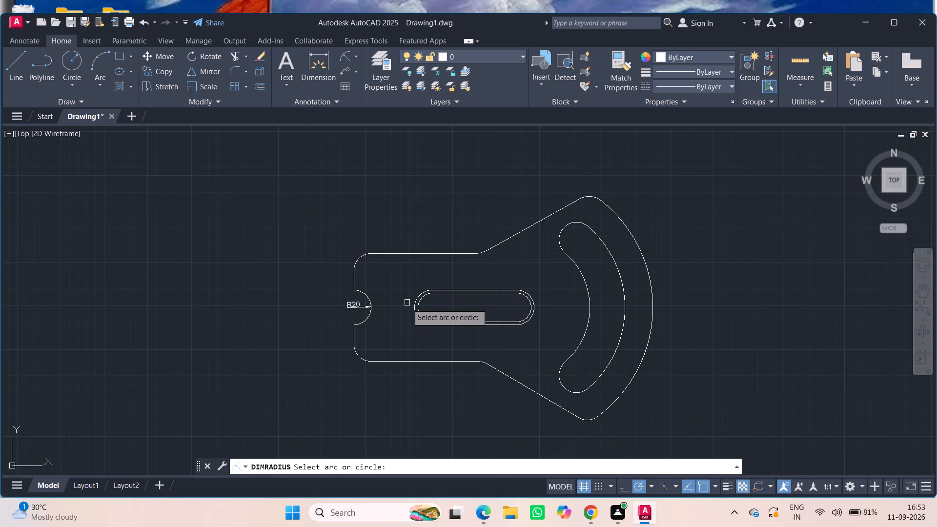
{"action": "left_click", "coordinate": [417, 304]}
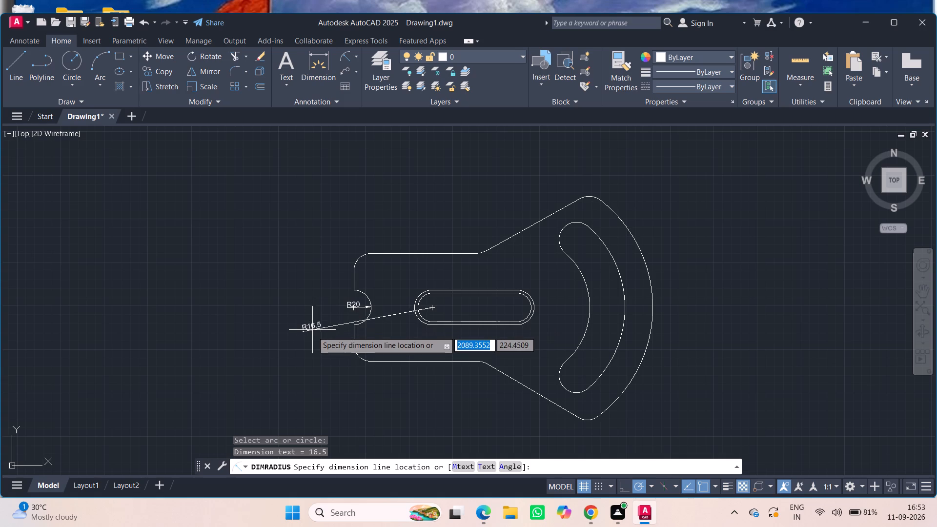
{"action": "left_click", "coordinate": [319, 347]}
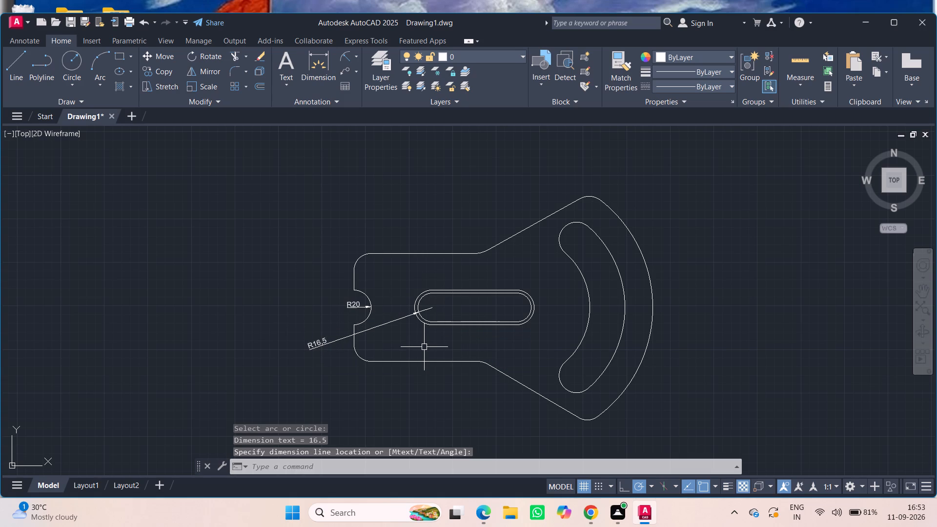
{"action": "key", "text": "space"}
{"action": "left_click", "coordinate": [414, 306]}
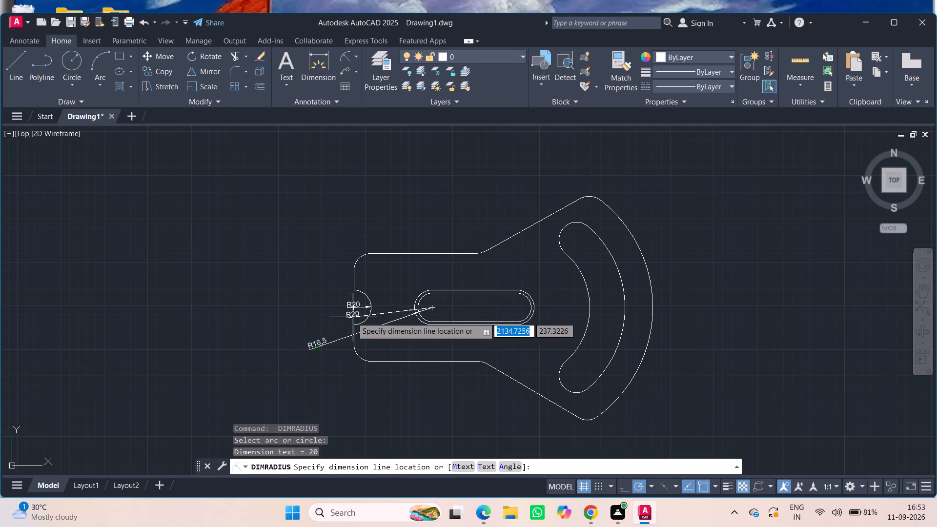
{"action": "left_click", "coordinate": [310, 323]}
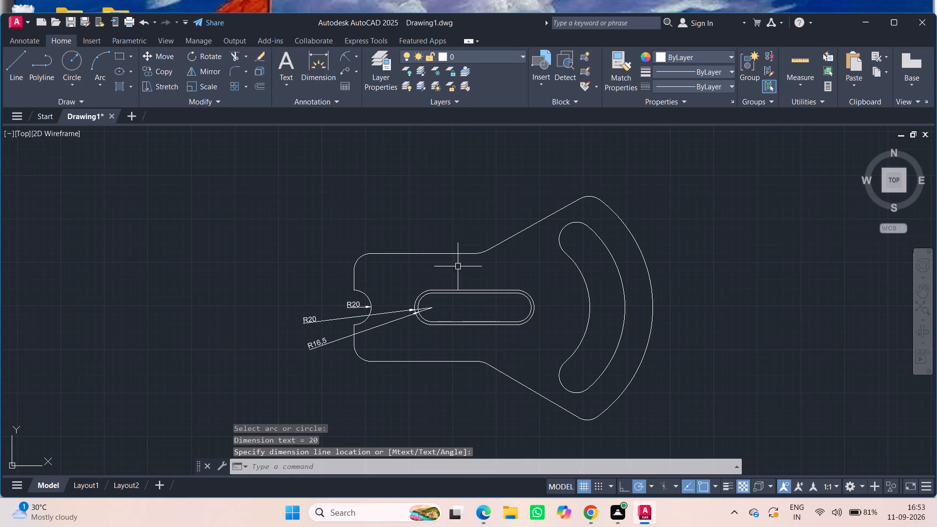
Dimension the horizontal distance between the straight slot's two end-arc centres, placing the dimension line above the body.
{"action": "left_click", "coordinate": [324, 59]}
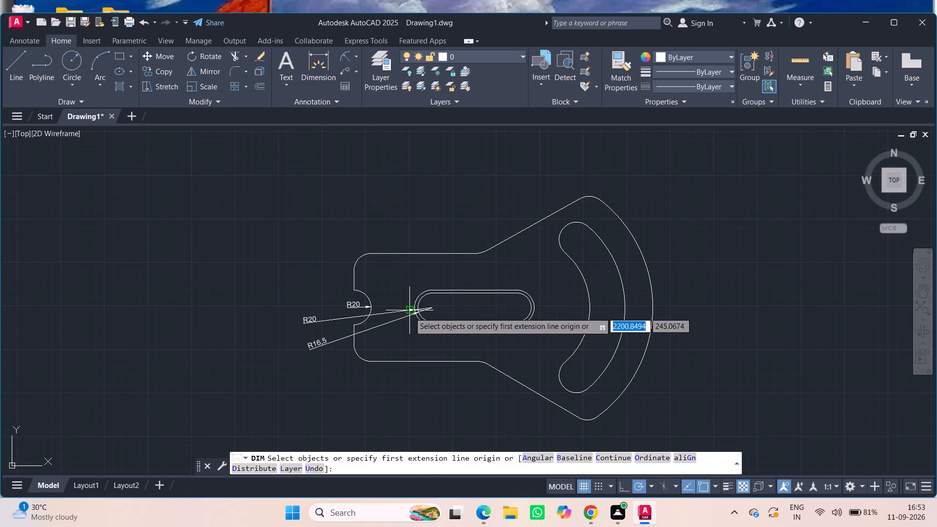
{"action": "left_click", "coordinate": [433, 309]}
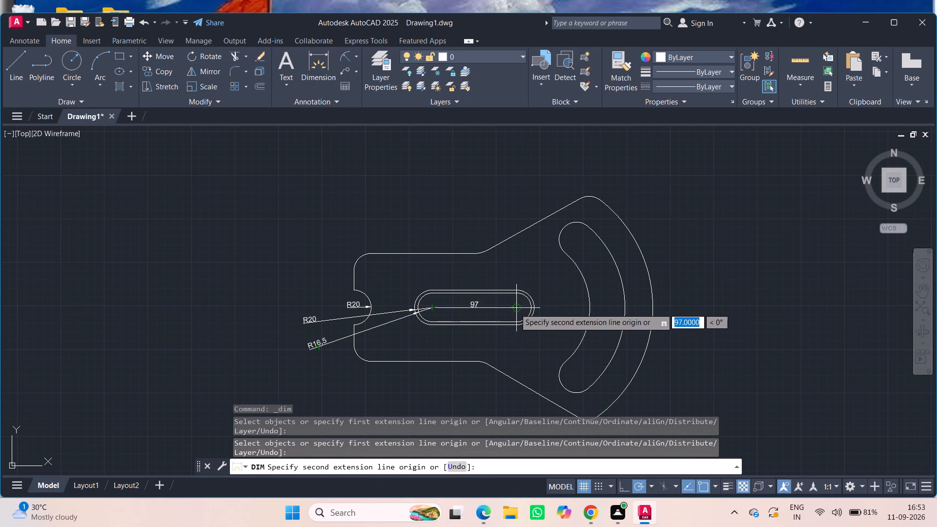
{"action": "left_click", "coordinate": [519, 309]}
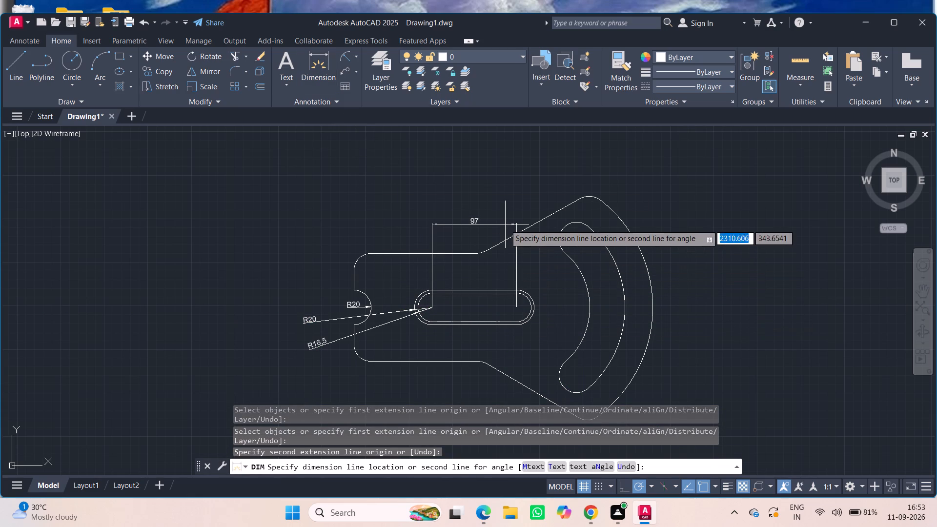
{"action": "left_click", "coordinate": [505, 223]}
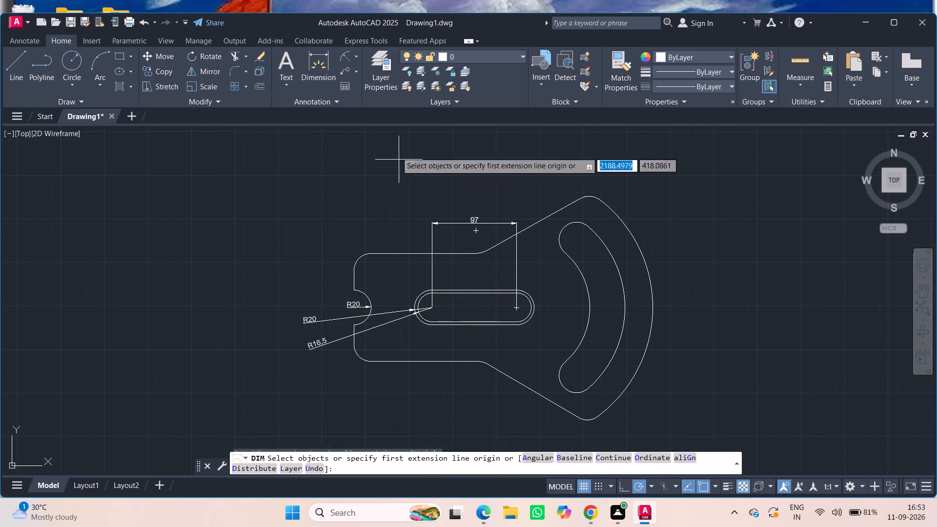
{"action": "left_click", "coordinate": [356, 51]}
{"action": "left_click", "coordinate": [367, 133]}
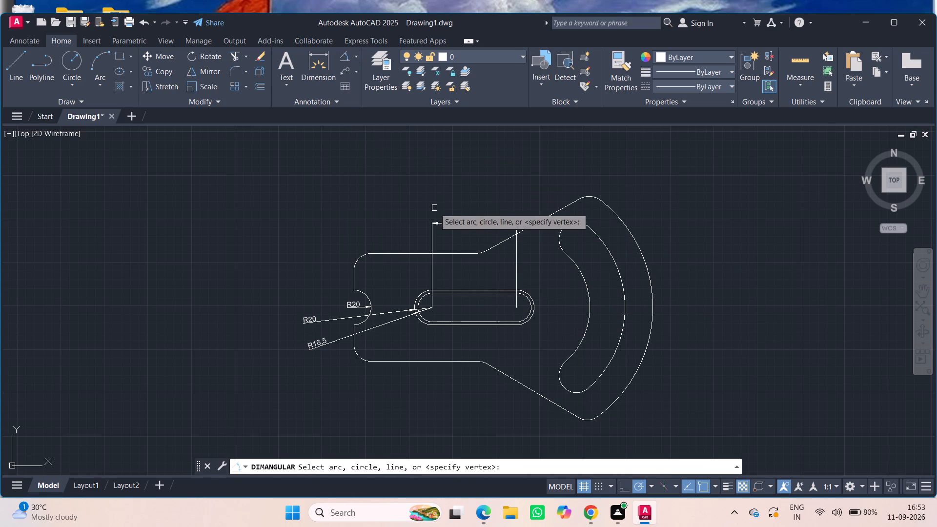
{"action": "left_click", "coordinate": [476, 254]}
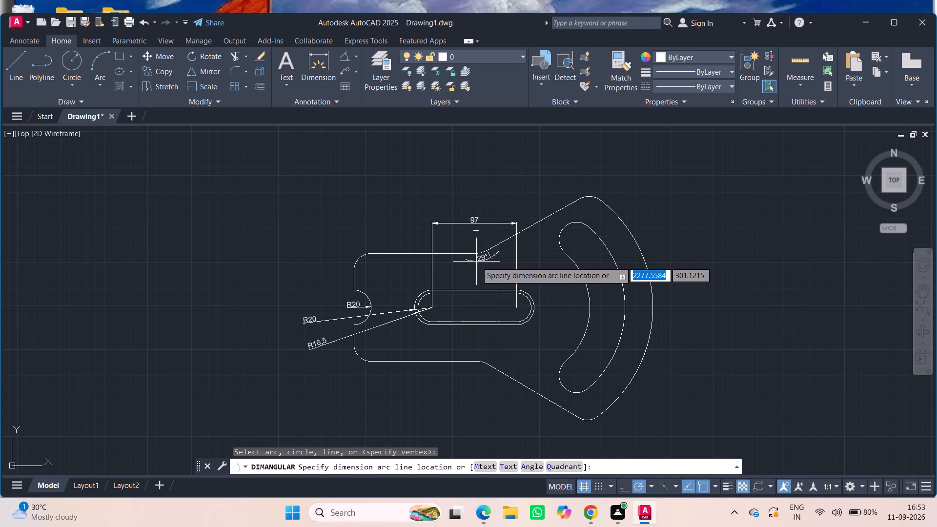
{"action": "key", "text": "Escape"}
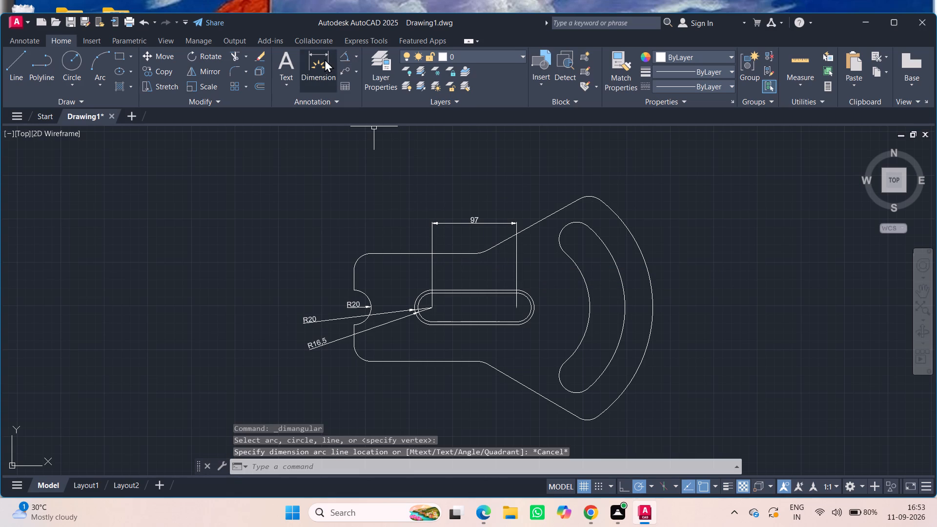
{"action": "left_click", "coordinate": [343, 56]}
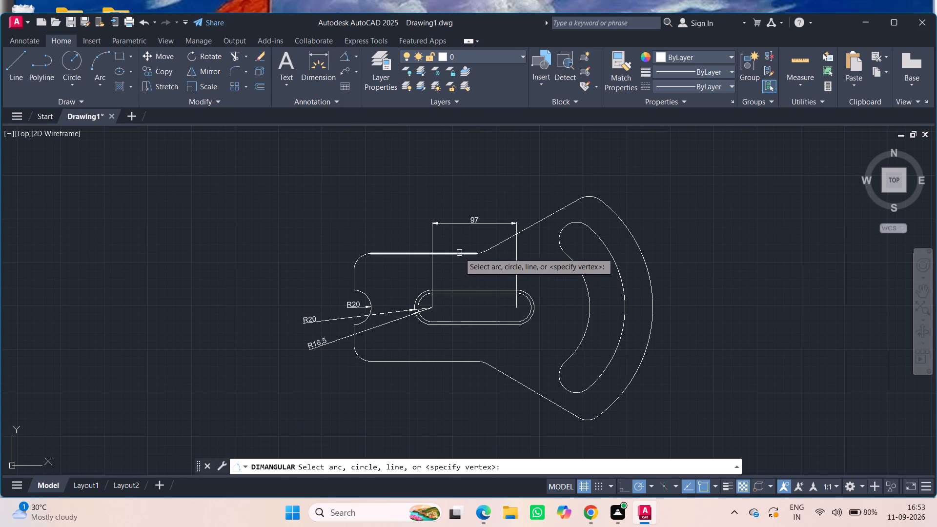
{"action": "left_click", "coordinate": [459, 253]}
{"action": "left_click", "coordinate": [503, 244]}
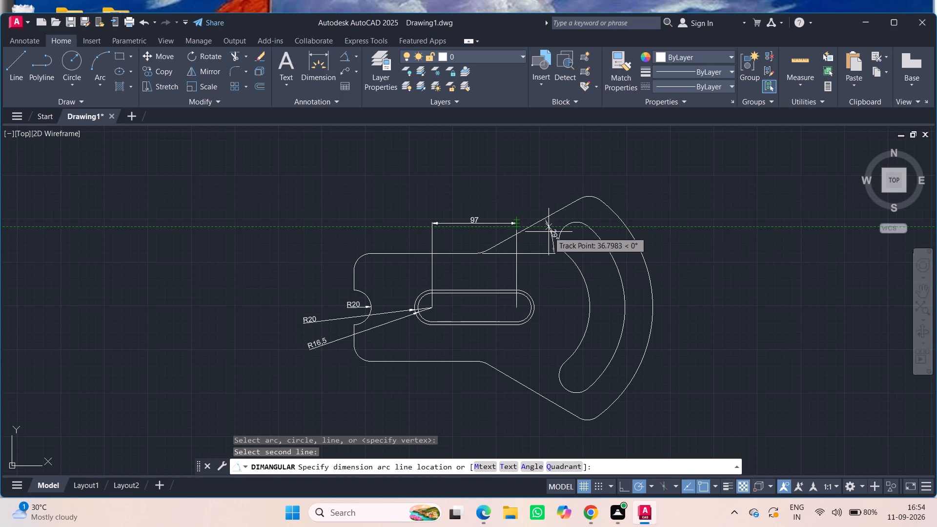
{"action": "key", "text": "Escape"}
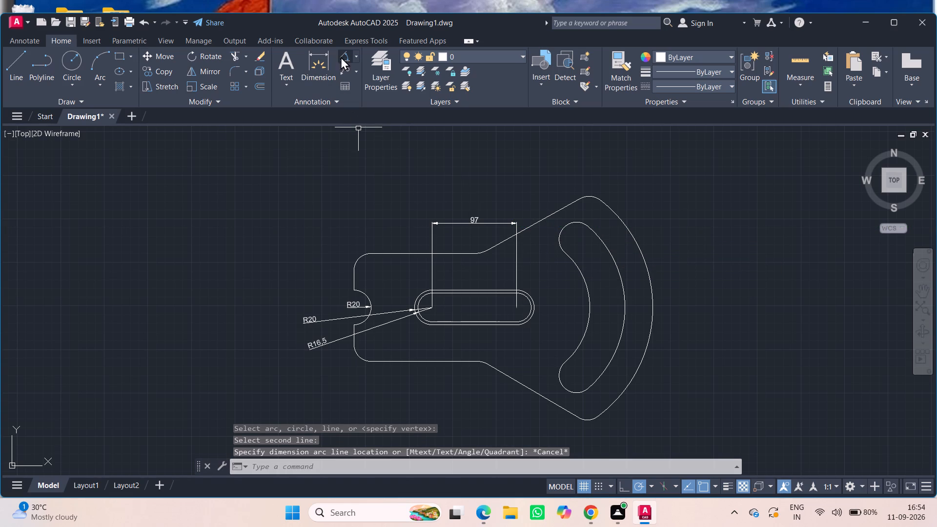
Add an angular dimension between the body's lower horizontal edge and the lower flared edge, entering 30 at the arc line location prompt.
{"action": "left_click", "coordinate": [342, 54]}
{"action": "left_click", "coordinate": [465, 361]}
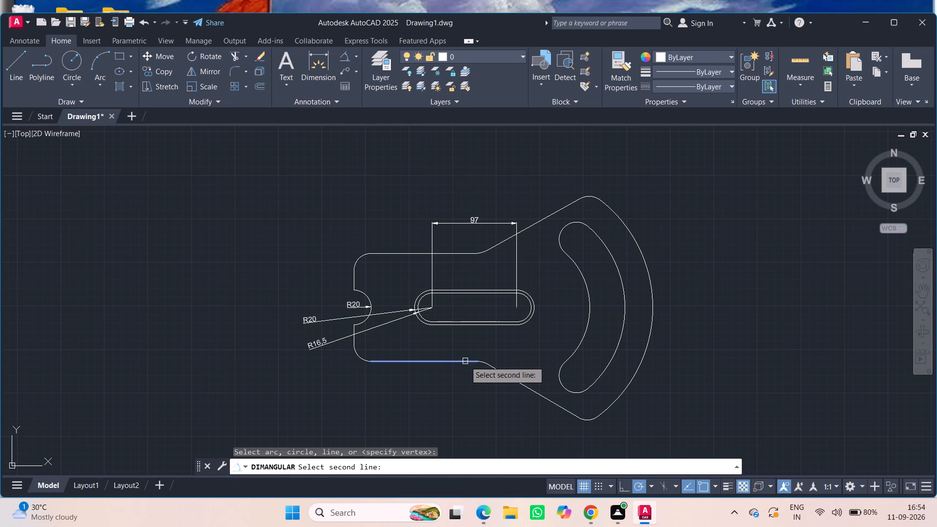
{"action": "left_click", "coordinate": [495, 370]}
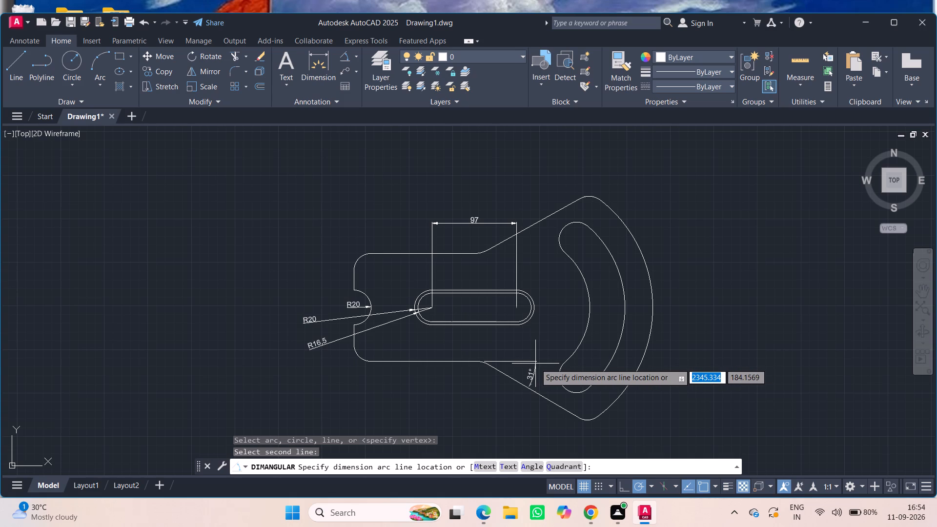
{"action": "type", "text": "30"}
{"action": "key", "text": "Return"}
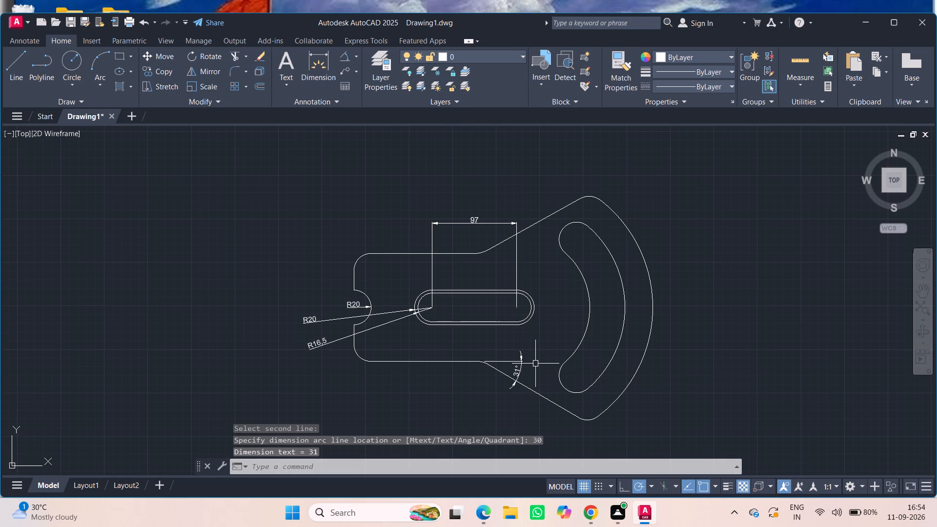
{"action": "scroll", "coordinate": [499, 366], "scroll_direction": "up", "scroll_amount": 2}
{"action": "middle_click_drag", "start_coordinate": [592, 344], "coordinate": [570, 234]}
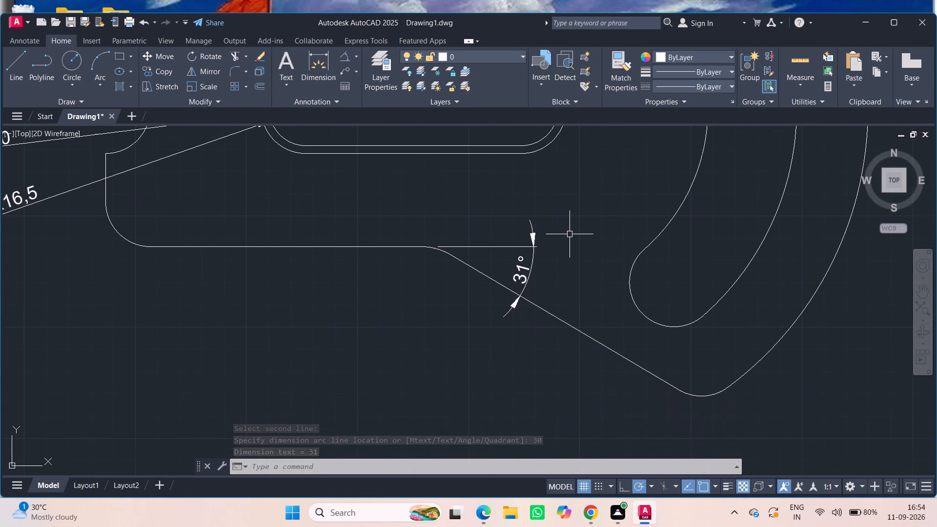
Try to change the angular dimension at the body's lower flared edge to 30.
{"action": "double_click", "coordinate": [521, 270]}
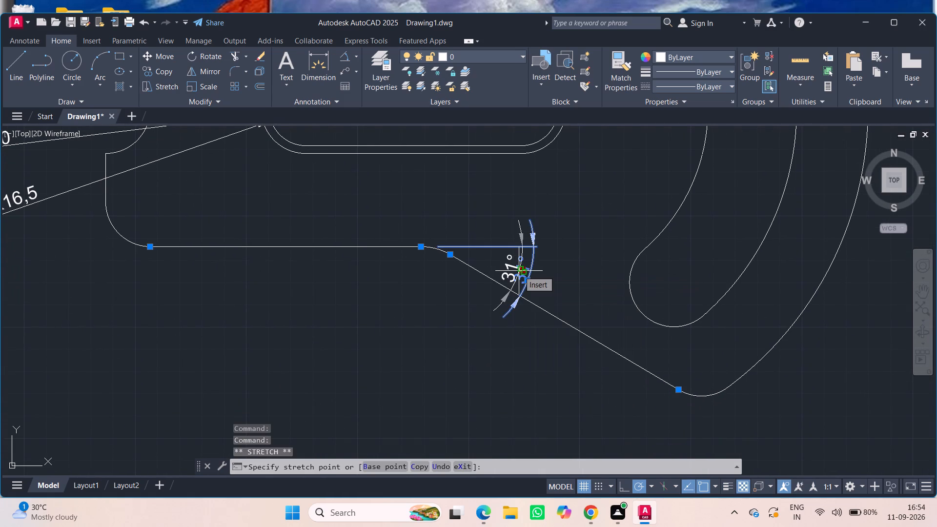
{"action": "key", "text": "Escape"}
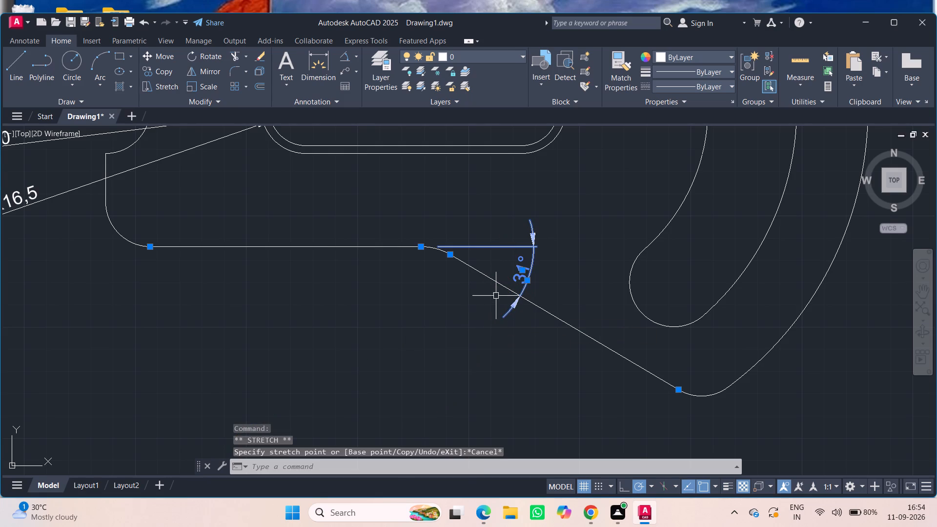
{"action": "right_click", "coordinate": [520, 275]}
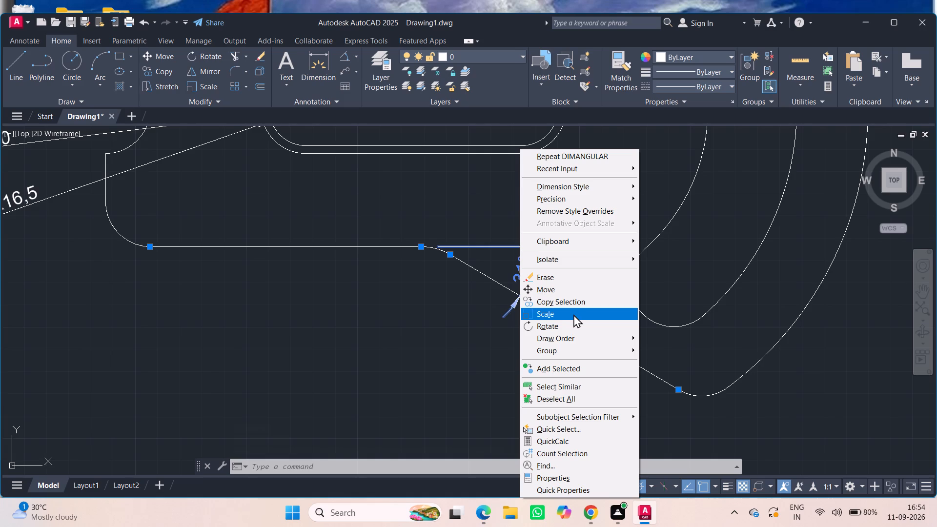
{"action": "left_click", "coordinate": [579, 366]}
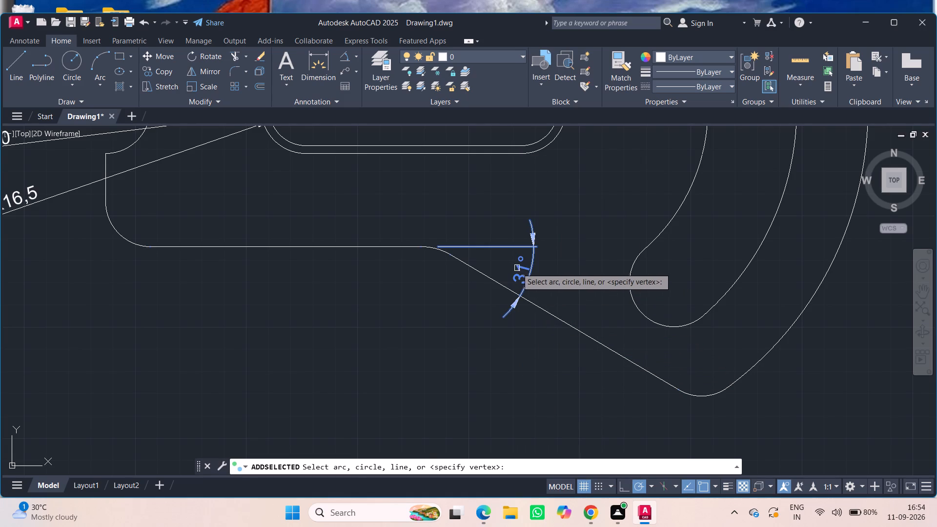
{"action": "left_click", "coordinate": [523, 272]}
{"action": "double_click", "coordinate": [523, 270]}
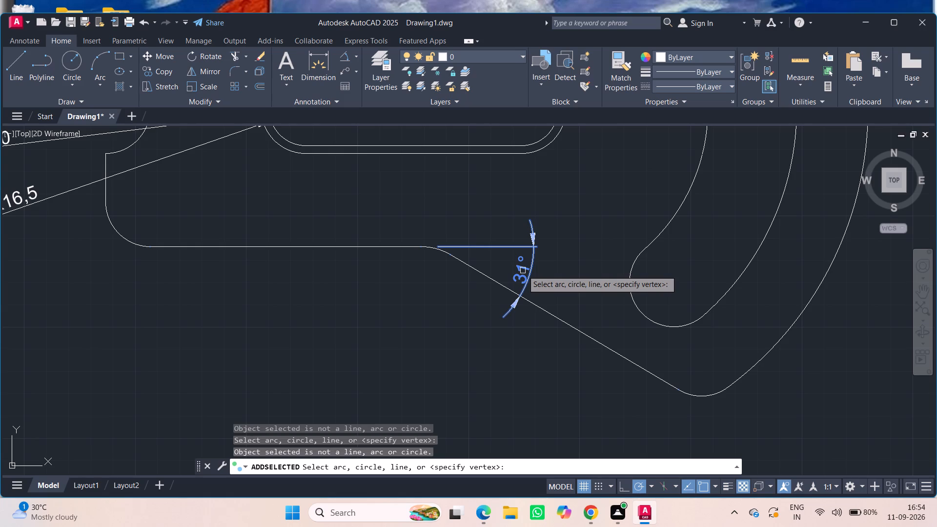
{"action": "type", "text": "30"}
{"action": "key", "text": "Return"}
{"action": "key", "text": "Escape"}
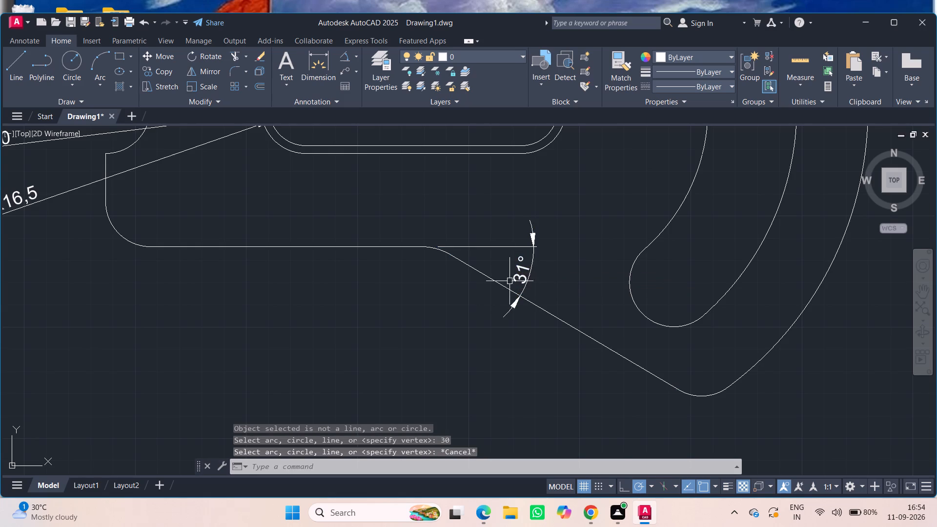
Add radius dimensions to the flared end's outer arc and the curved slot's outer and inner arcs, placing the texts beyond the flared end.
{"action": "scroll", "coordinate": [491, 226], "scroll_direction": "down", "scroll_amount": 2}
{"action": "middle_click_drag", "start_coordinate": [532, 213], "coordinate": [509, 332]}
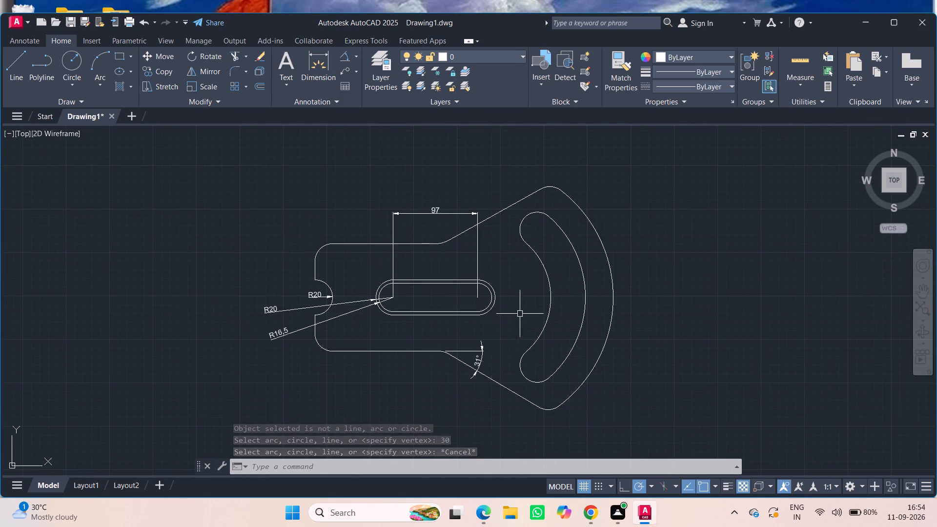
{"action": "left_click", "coordinate": [352, 52]}
{"action": "left_click", "coordinate": [352, 59]}
{"action": "left_click", "coordinate": [354, 51]}
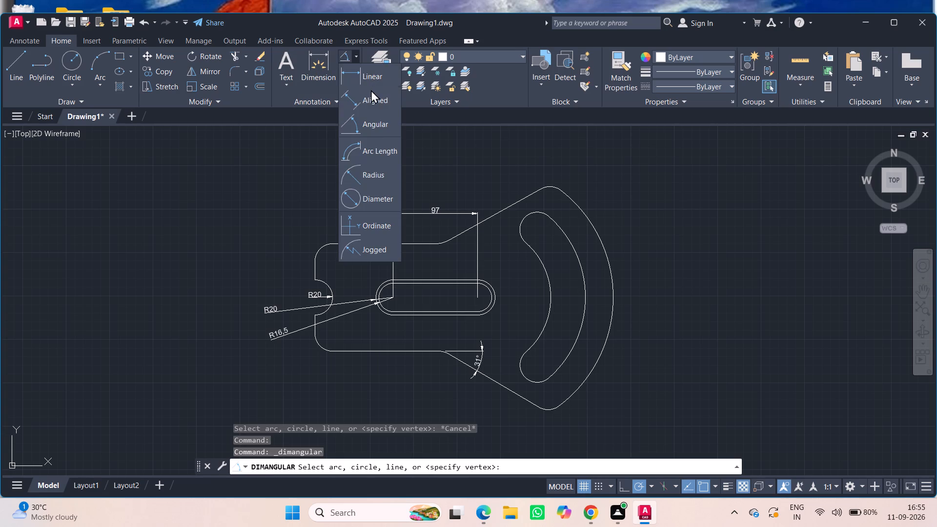
{"action": "left_click", "coordinate": [377, 178]}
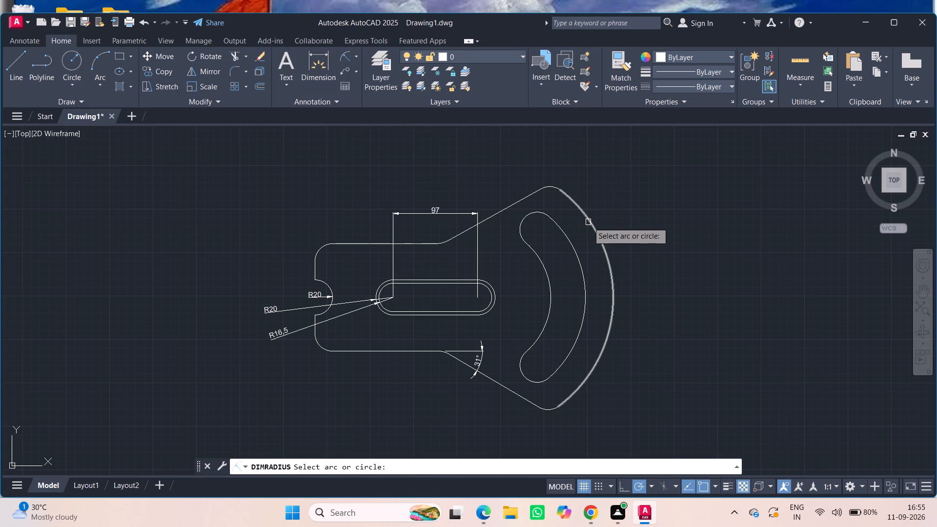
{"action": "left_click", "coordinate": [588, 223]}
{"action": "left_click", "coordinate": [630, 219]}
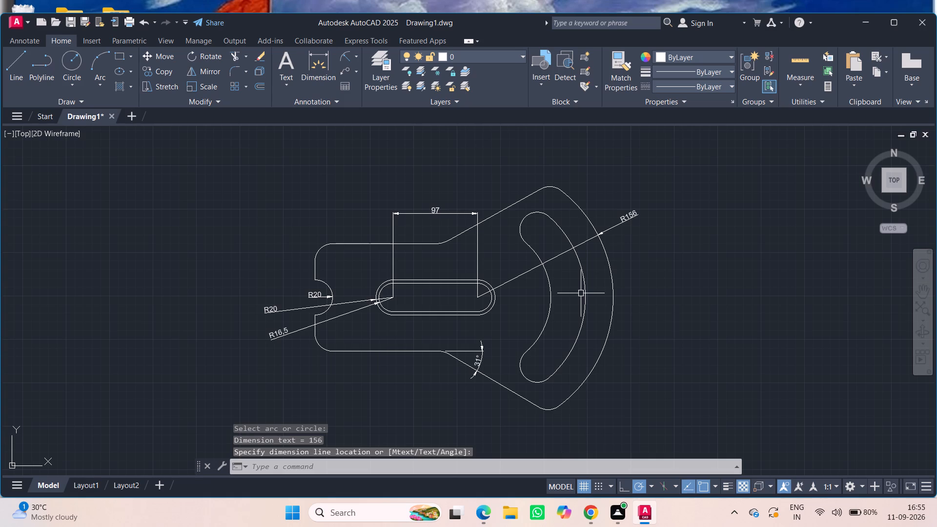
{"action": "key", "text": "space"}
{"action": "left_click", "coordinate": [580, 273]}
{"action": "left_click", "coordinate": [636, 249]}
{"action": "key", "text": "space"}
{"action": "left_click", "coordinate": [550, 284]}
{"action": "left_click", "coordinate": [649, 277]}
Add radius dimensions to the curved slot's upper end arc, the flared end's upper corner and the lower fillet joining body and flare.
{"action": "key", "text": "space"}
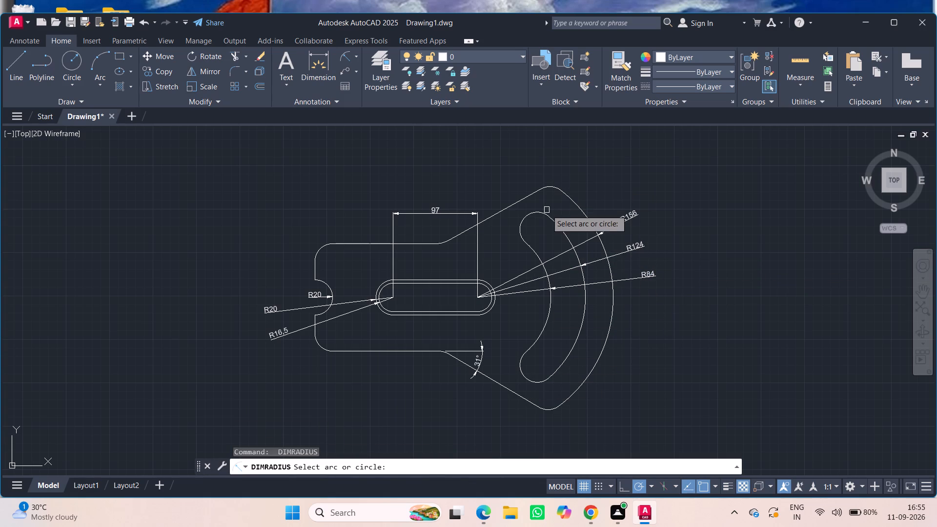
{"action": "left_click", "coordinate": [531, 214]}
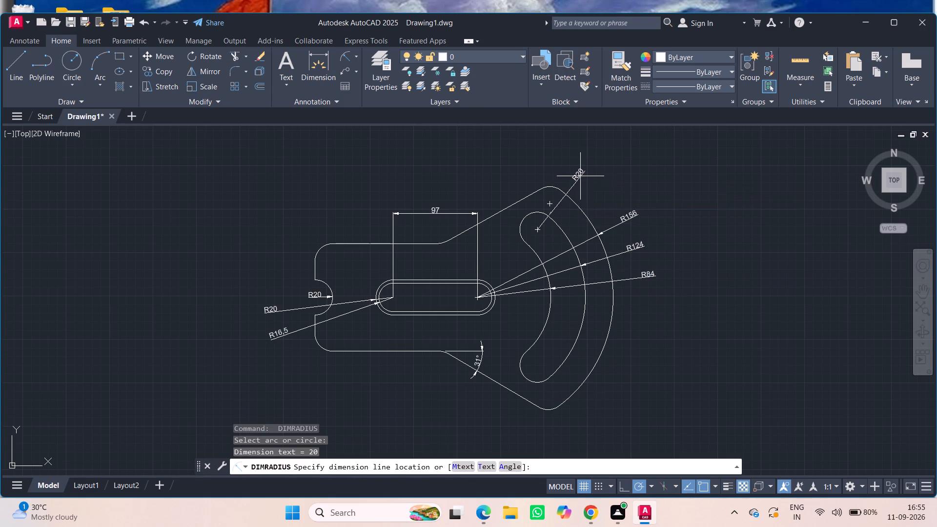
{"action": "left_click", "coordinate": [580, 176]}
{"action": "key", "text": "space"}
{"action": "left_click", "coordinate": [553, 185]}
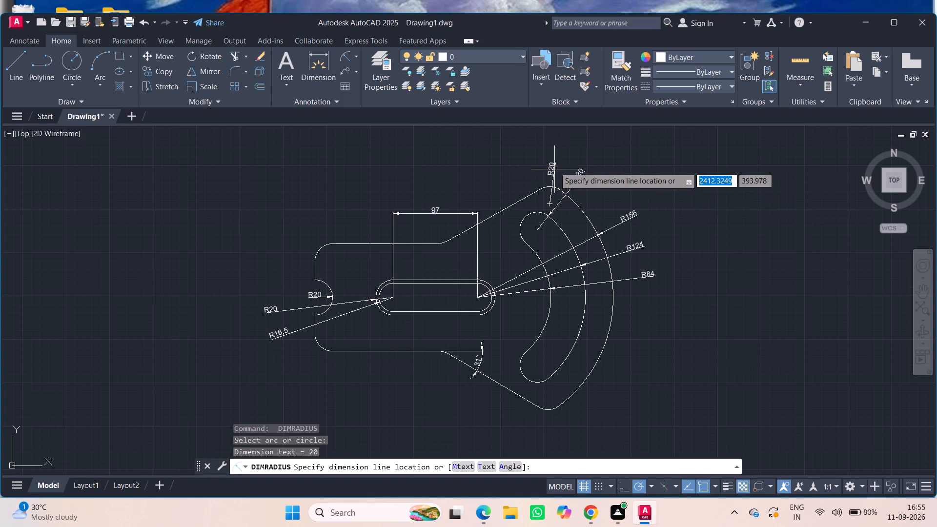
{"action": "left_click", "coordinate": [560, 150]}
{"action": "key", "text": "space"}
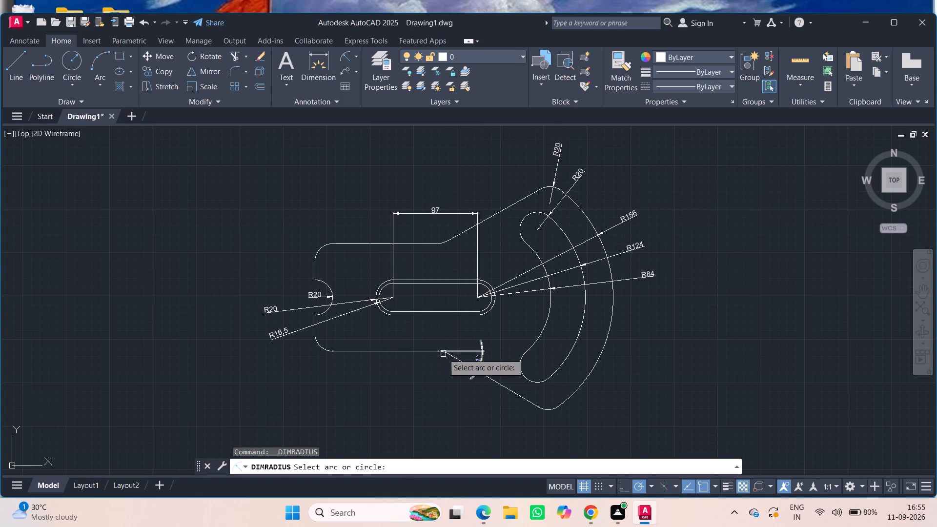
{"action": "left_click", "coordinate": [442, 354]}
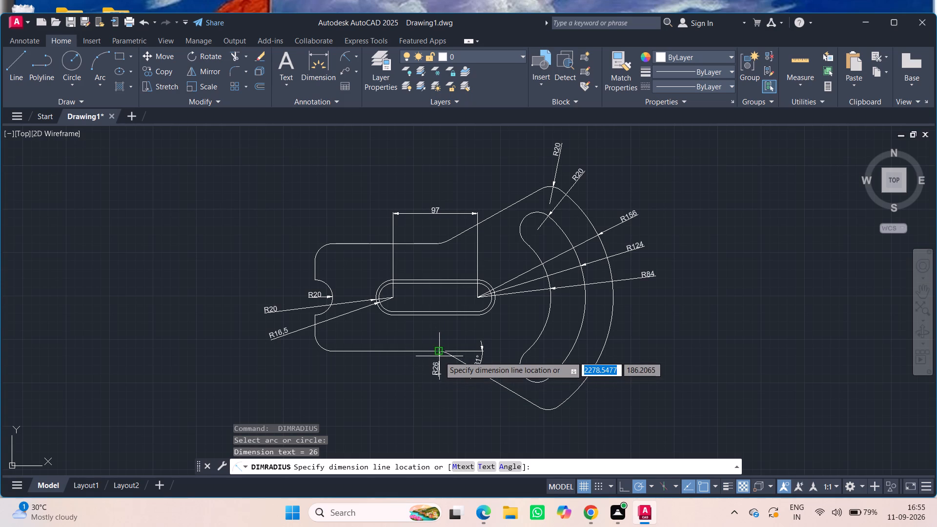
{"action": "left_click", "coordinate": [441, 357]}
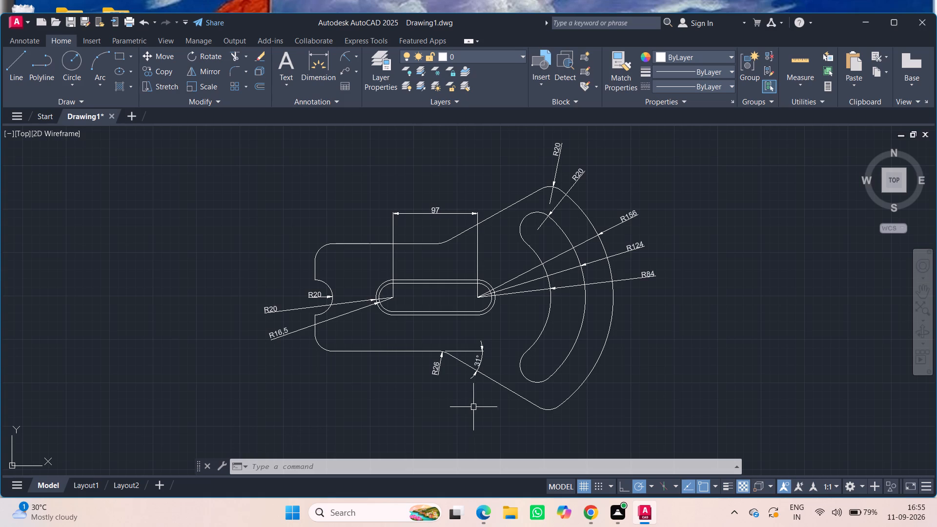
Dimension the body's overall height between its upper and lower left corners, placing the dimension line left of the radius texts.
{"action": "left_click", "coordinate": [317, 66]}
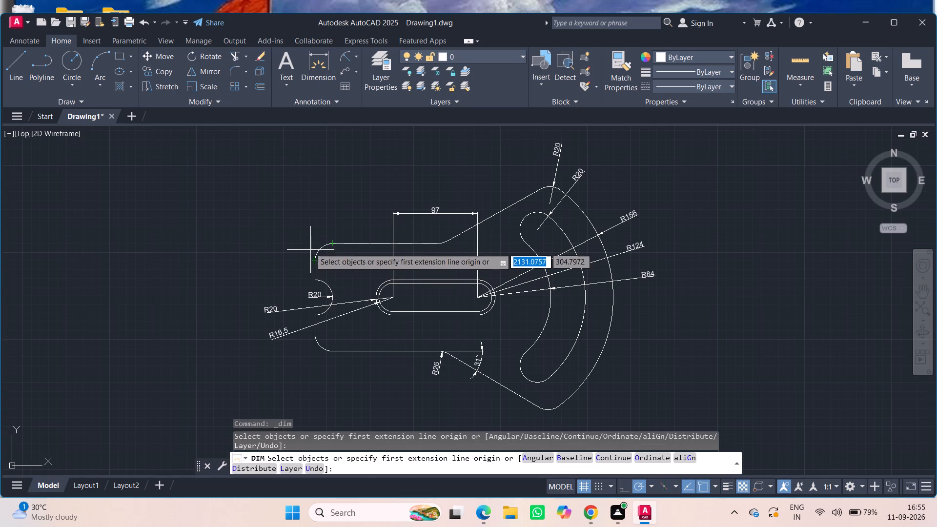
{"action": "left_click", "coordinate": [314, 243]}
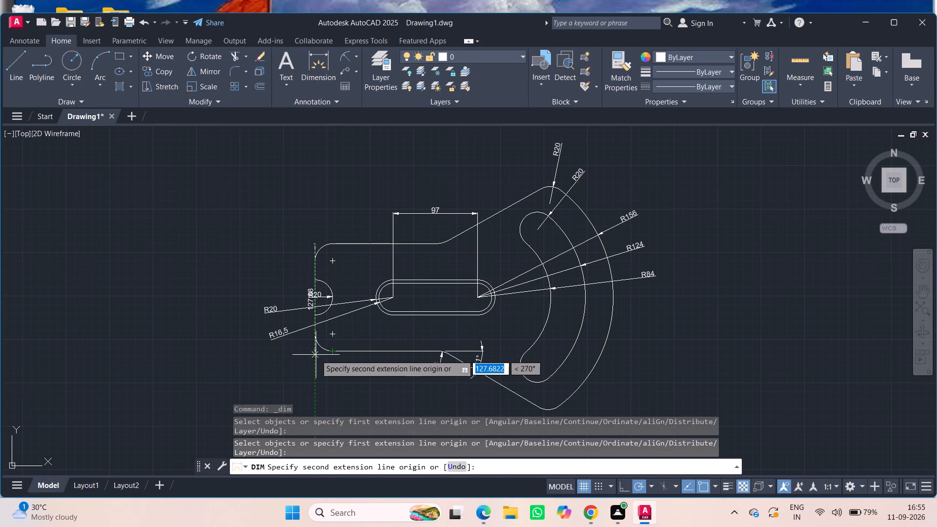
{"action": "left_click", "coordinate": [316, 354]}
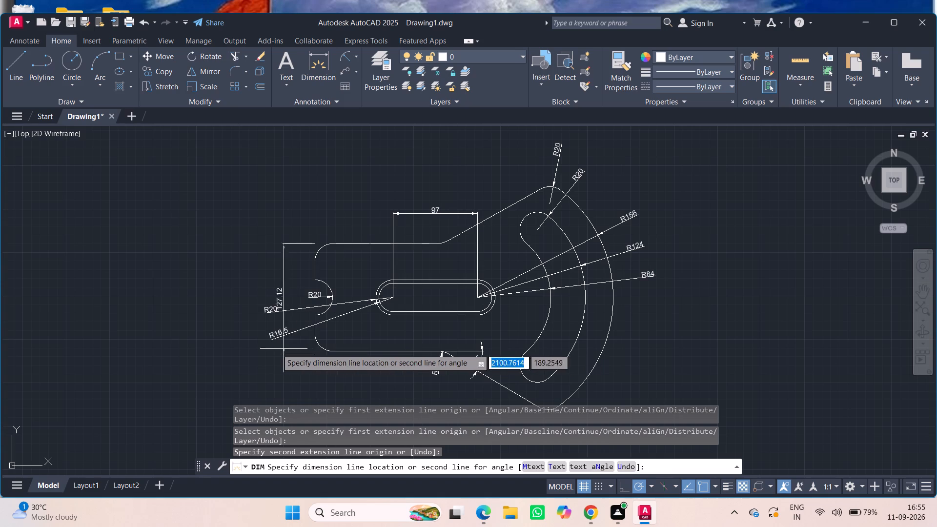
{"action": "left_click", "coordinate": [234, 348]}
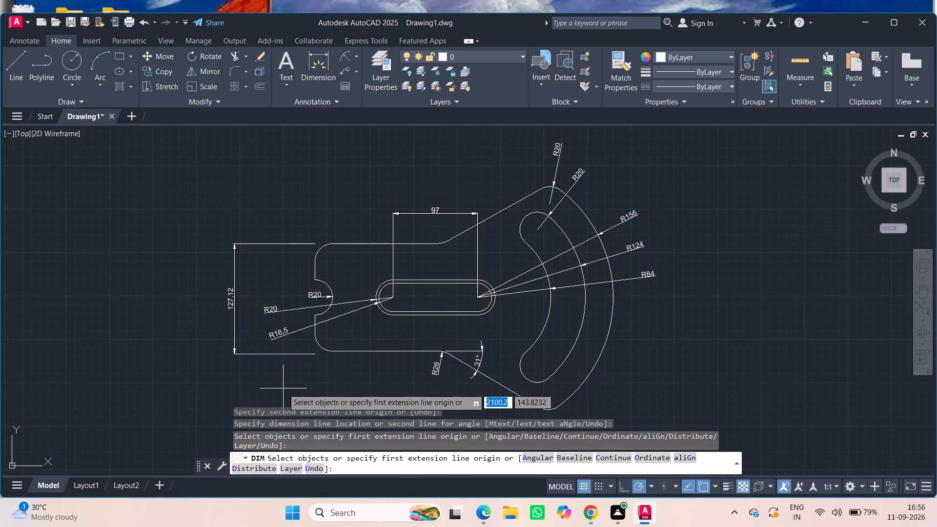
{"action": "key", "text": "d"}
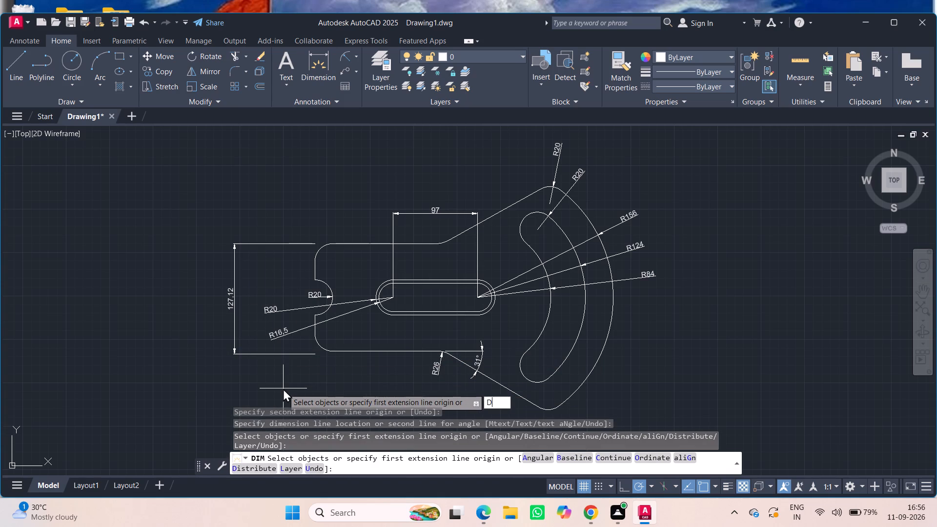
{"action": "key", "text": "Escape"}
Set the ISO-25 dimension style's linear precision to 0 and make the style current.
{"action": "key", "text": "d"}
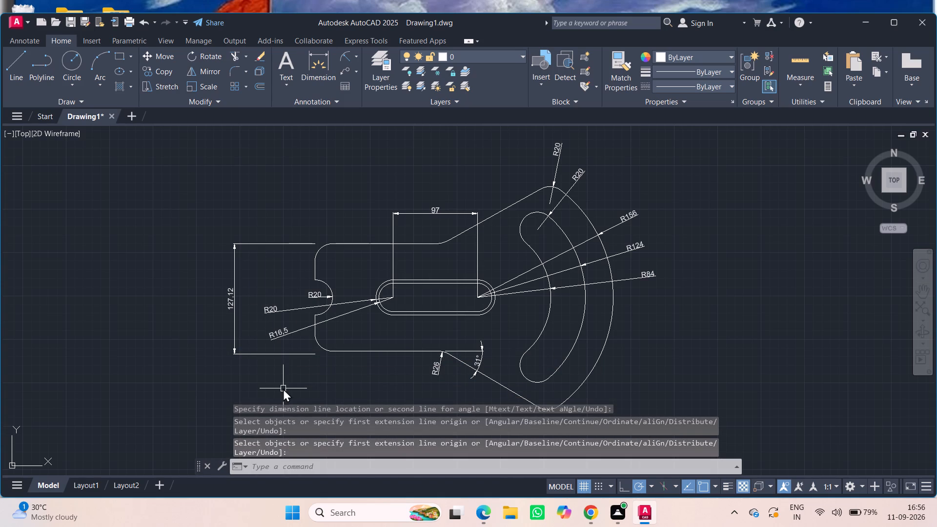
{"action": "key", "text": "Return"}
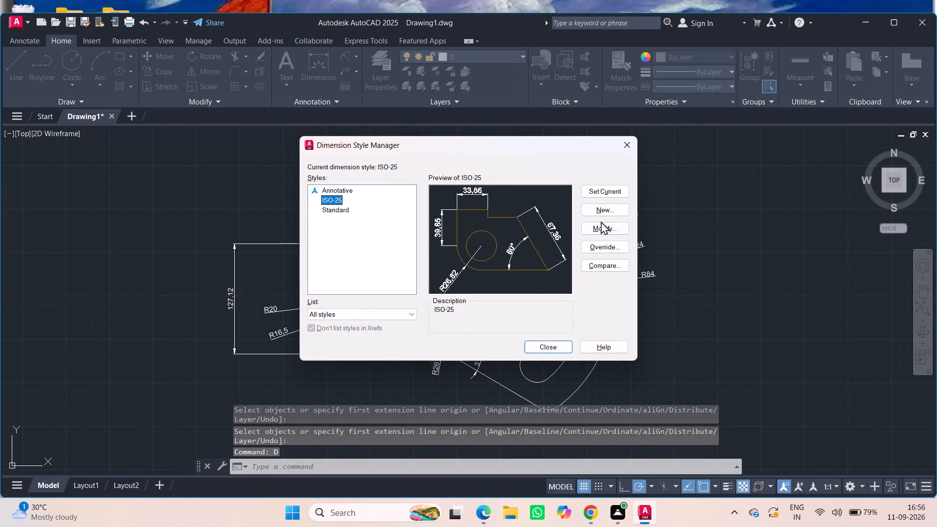
{"action": "left_click", "coordinate": [601, 226]}
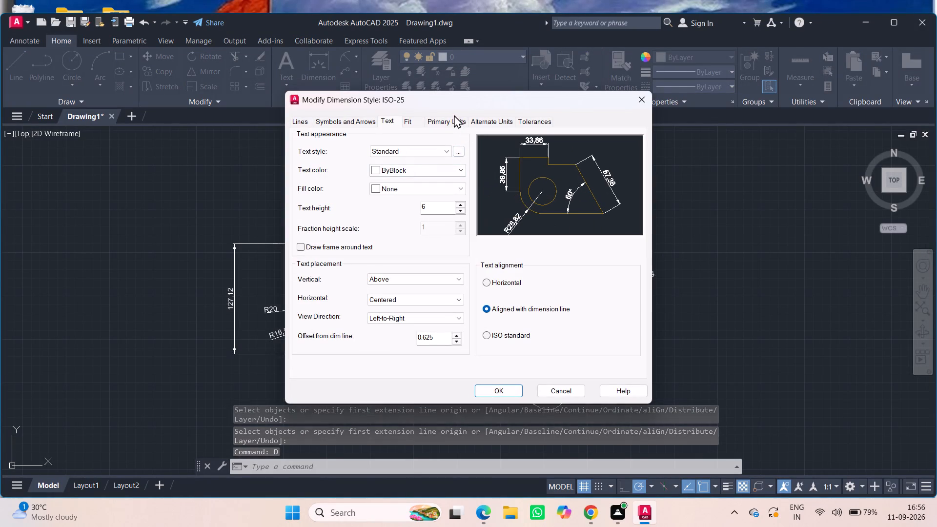
{"action": "left_click", "coordinate": [453, 117]}
{"action": "left_click", "coordinate": [448, 161]}
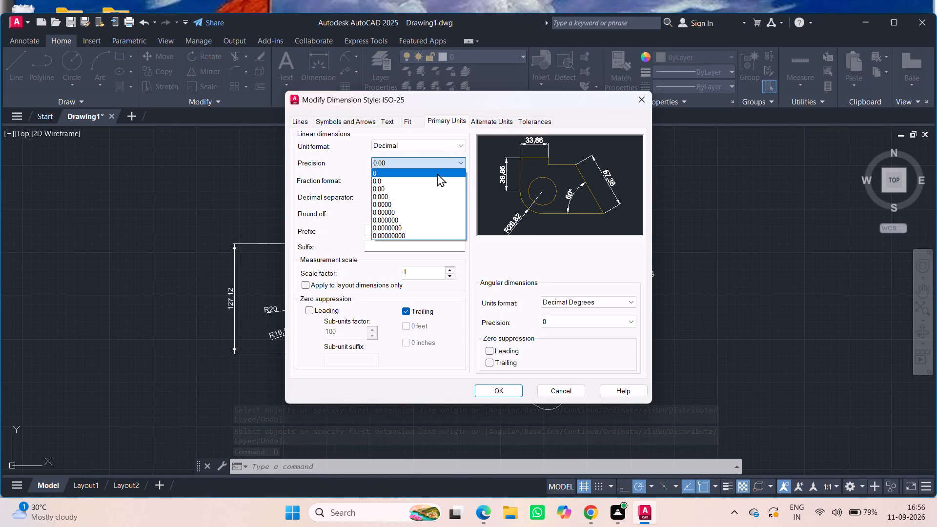
{"action": "left_click", "coordinate": [437, 173]}
{"action": "left_click", "coordinate": [489, 387]}
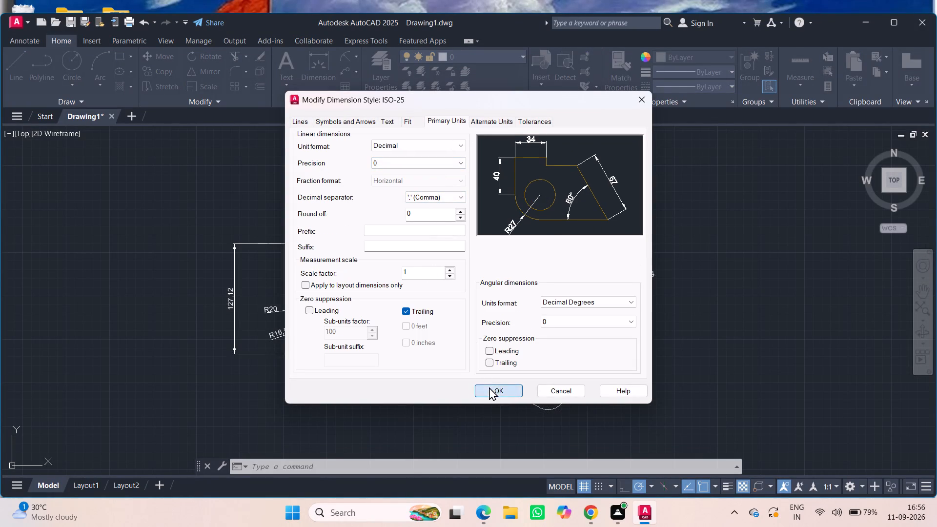
{"action": "left_click", "coordinate": [593, 191]}
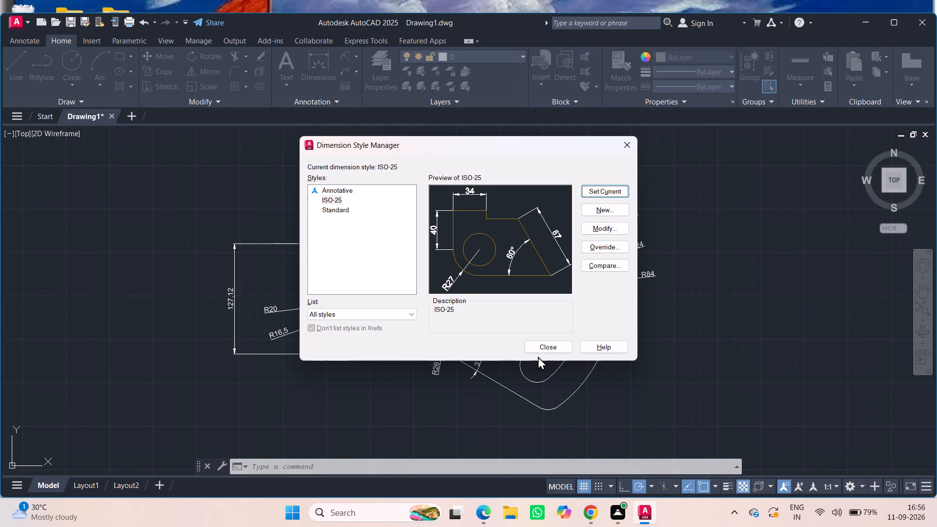
{"action": "left_click", "coordinate": [542, 348]}
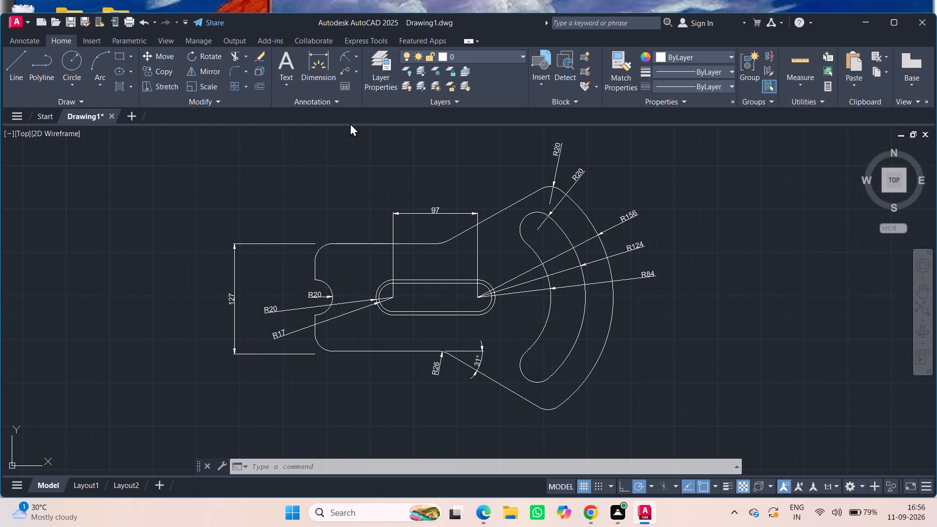
Dimension the horizontal distance from the body's left edge to the straight slot's left arc centre, in line with the slot's centre-distance dimension.
{"action": "left_click", "coordinate": [319, 60]}
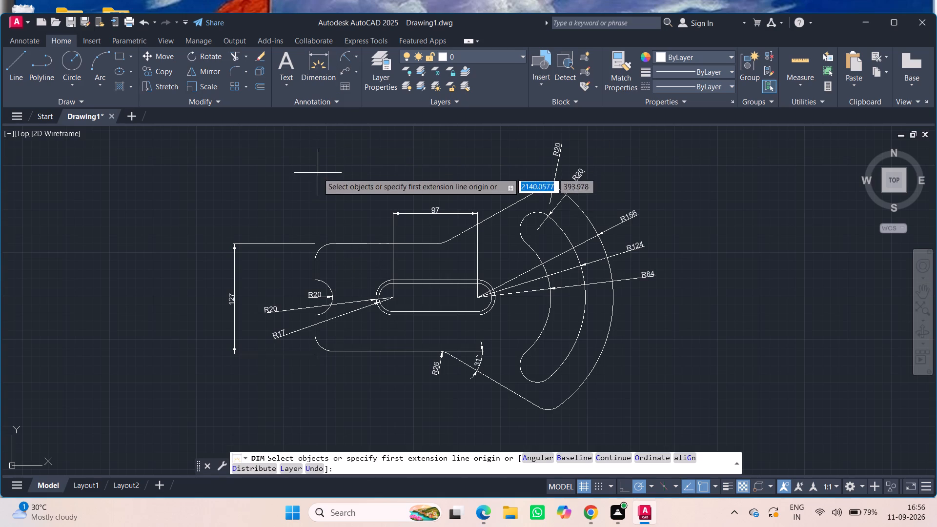
{"action": "left_click", "coordinate": [315, 242]}
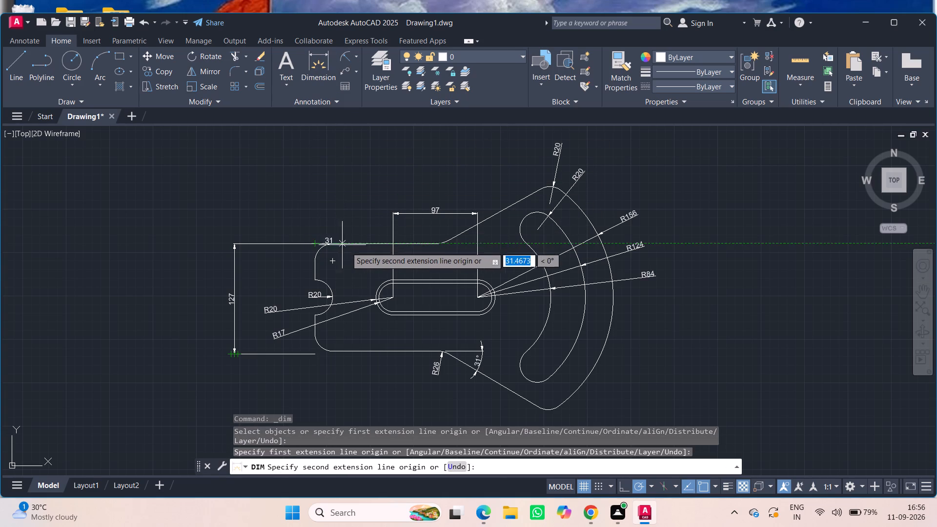
{"action": "left_click", "coordinate": [392, 241]}
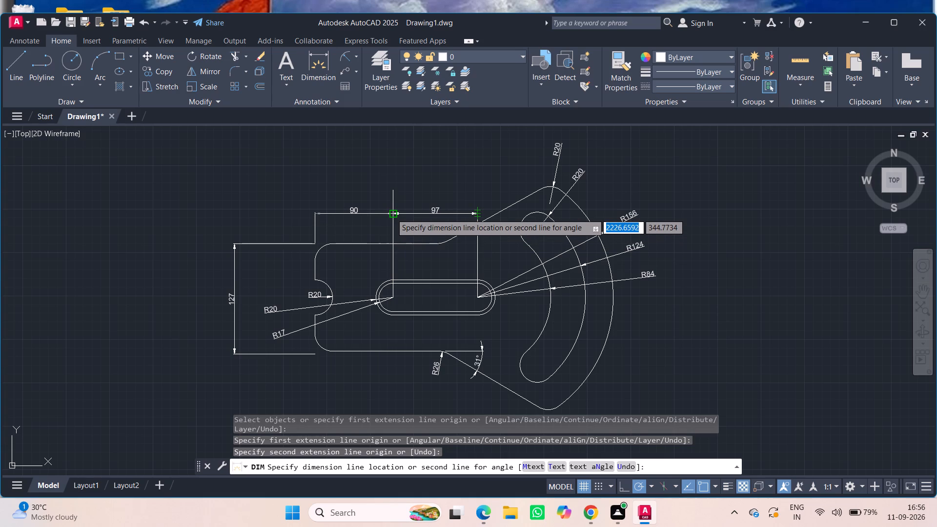
{"action": "left_click", "coordinate": [391, 214]}
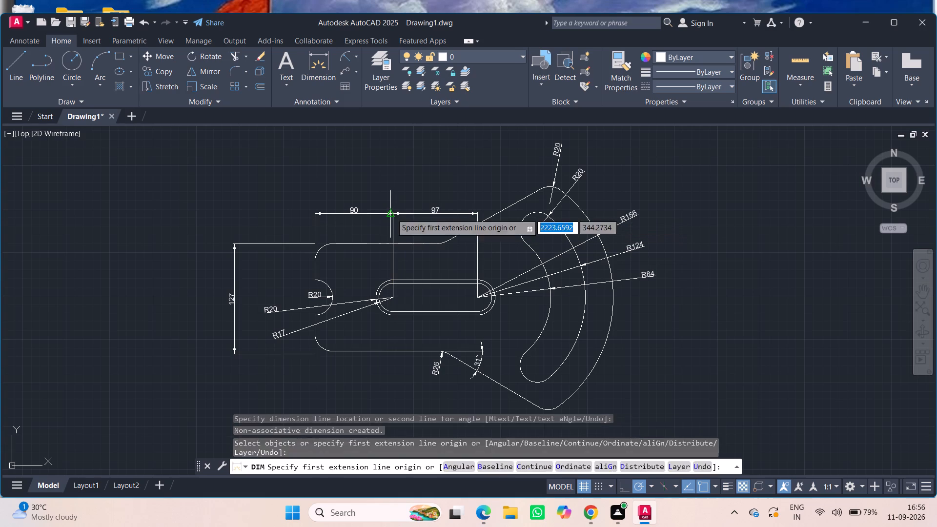
Dimension the length of the body's upper horizontal edge, placing the dimension line between the edge and the existing dimensions above it.
{"action": "left_click", "coordinate": [417, 244]}
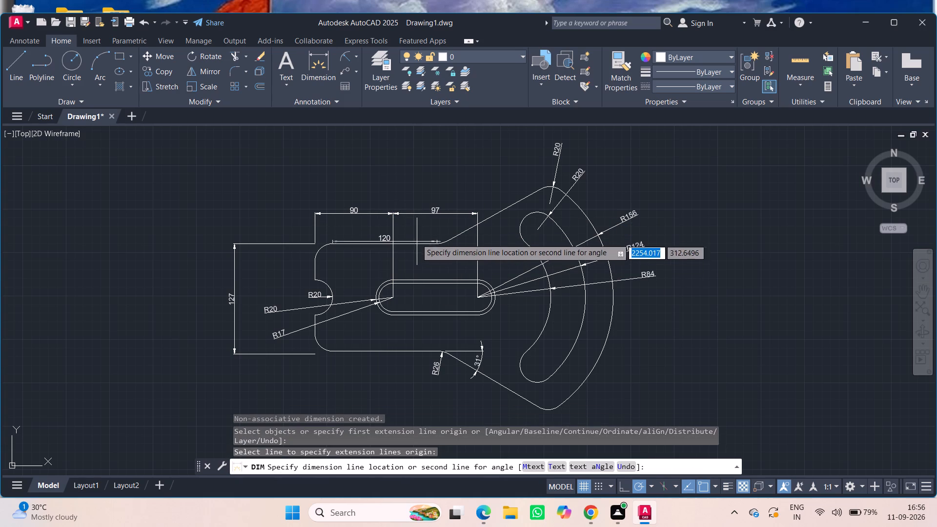
{"action": "left_click", "coordinate": [415, 231]}
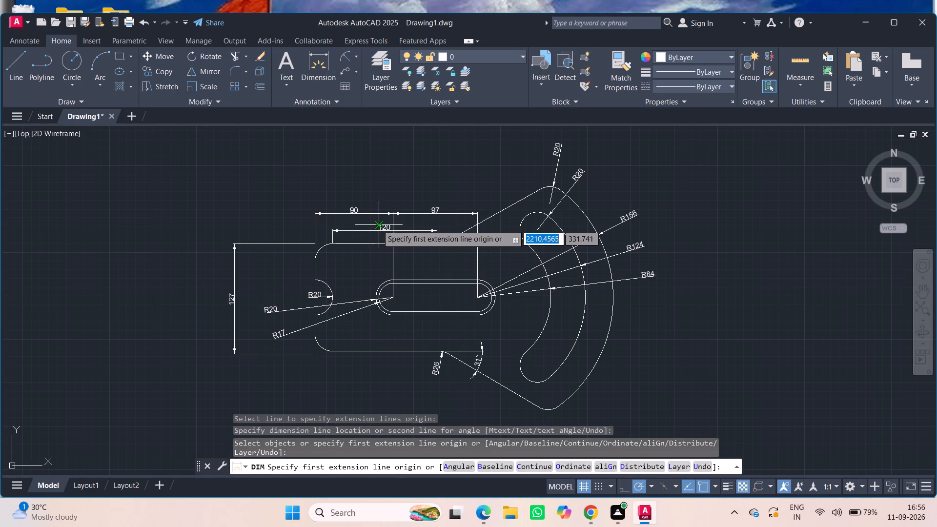
End dimensioning and delete the length dimension of the body's upper horizontal edge.
{"action": "key", "text": "Escape"}
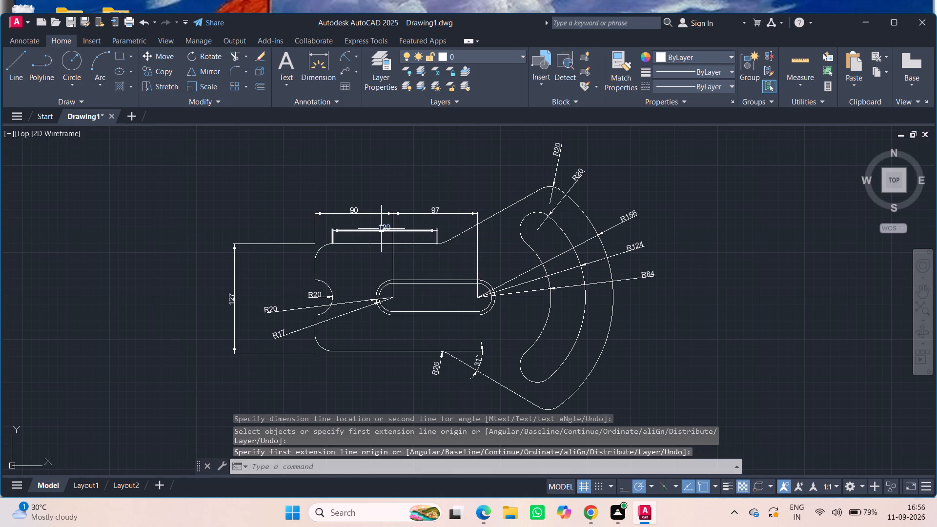
{"action": "left_click", "coordinate": [381, 229]}
{"action": "key", "text": "Delete"}
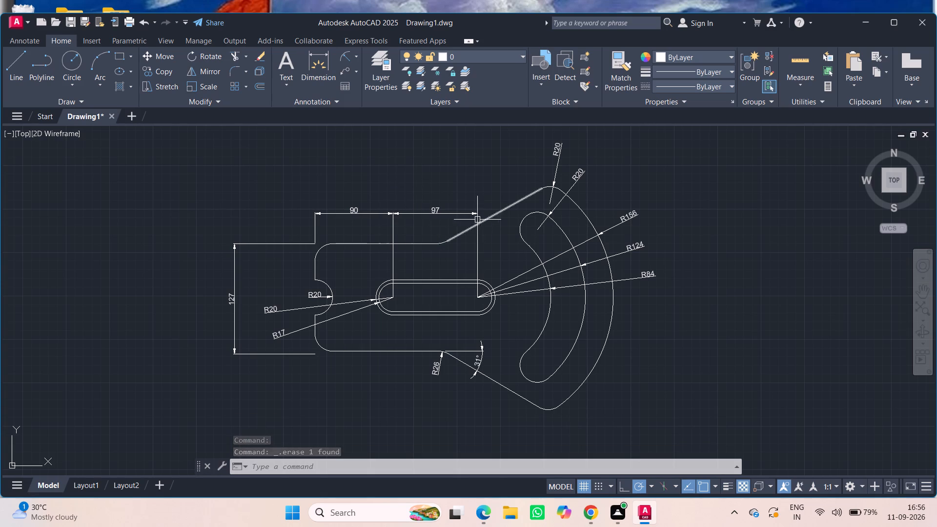
Dimension the vertical distance from a point near the part's mid-height up to the curved slot's upper arc centre, placing it beyond the radius texts.
{"action": "left_click", "coordinate": [309, 60]}
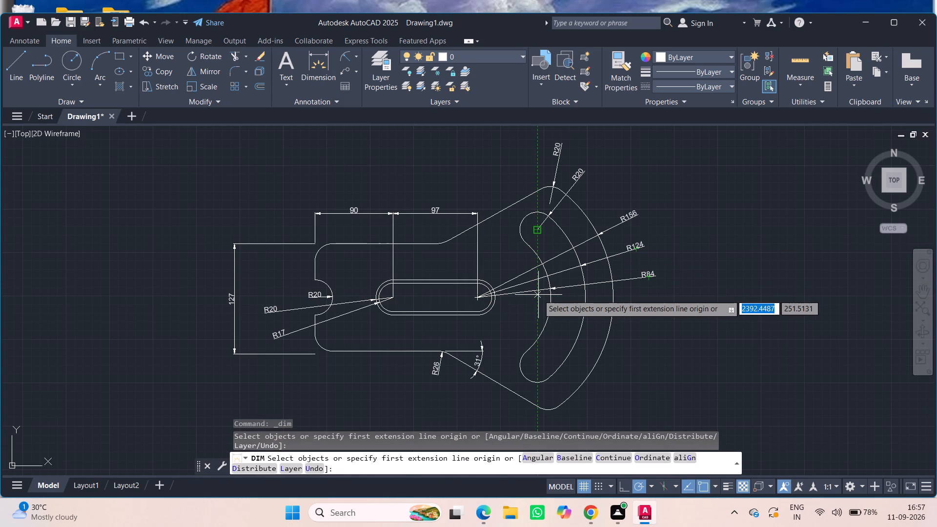
{"action": "left_click", "coordinate": [538, 295]}
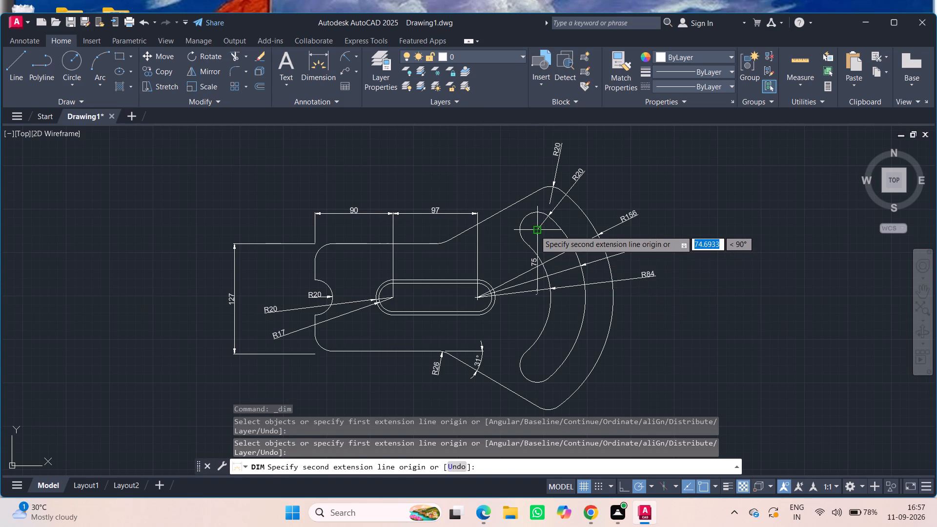
{"action": "left_click", "coordinate": [535, 230]}
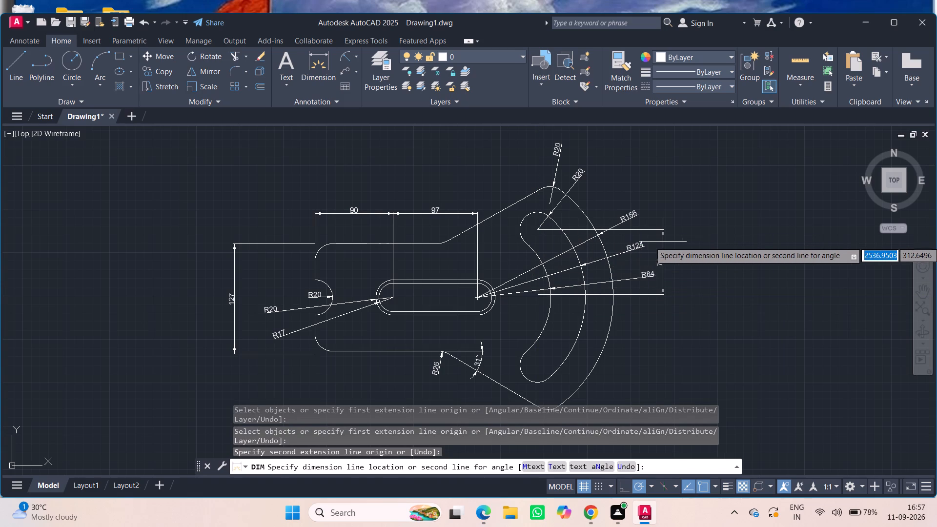
{"action": "left_click", "coordinate": [672, 244]}
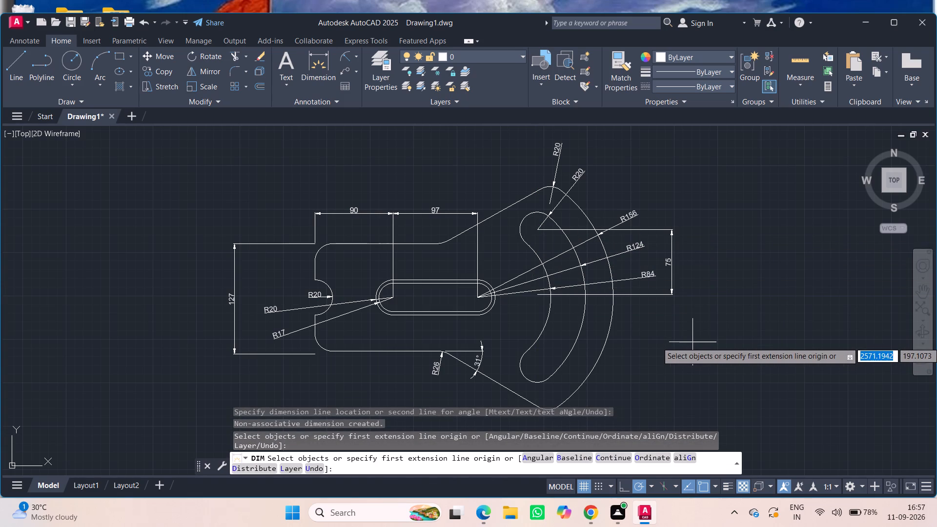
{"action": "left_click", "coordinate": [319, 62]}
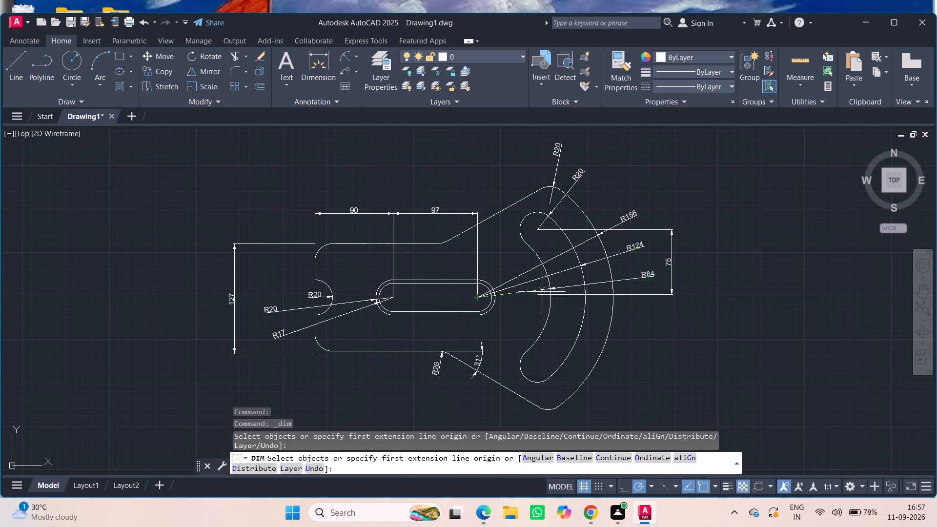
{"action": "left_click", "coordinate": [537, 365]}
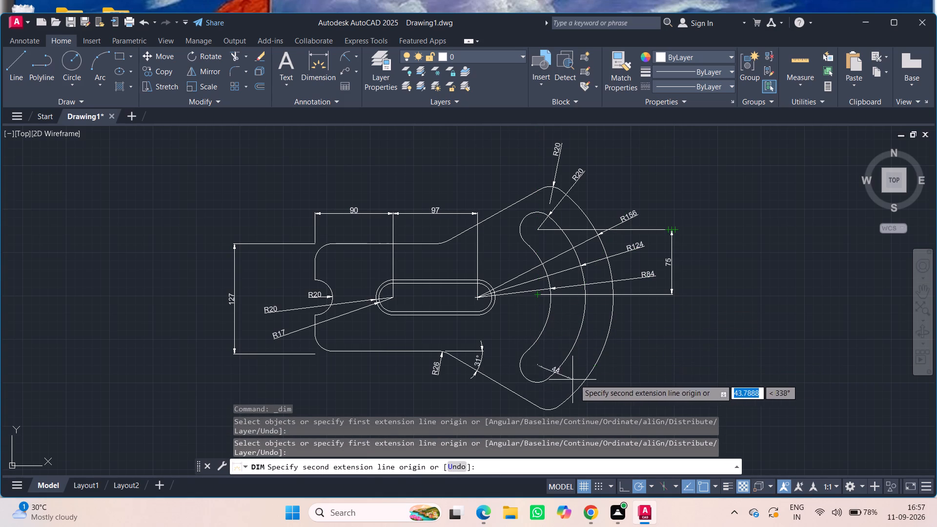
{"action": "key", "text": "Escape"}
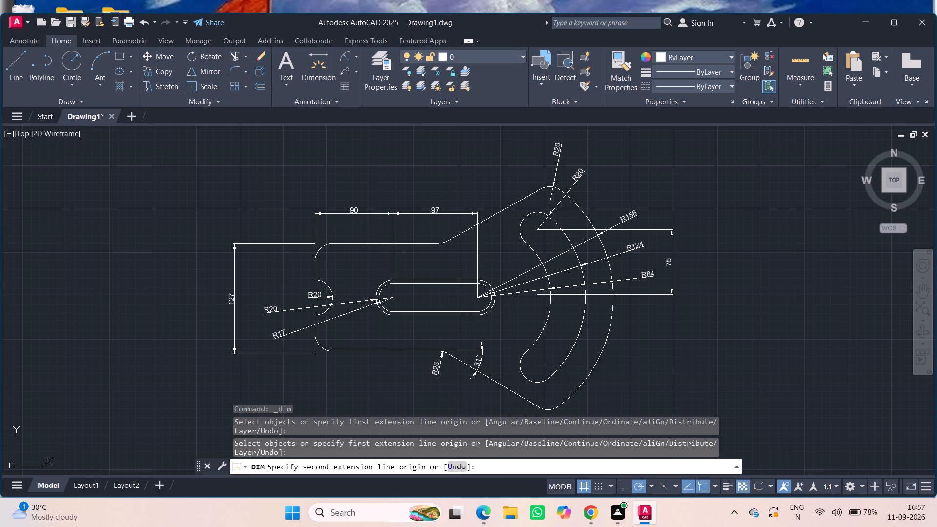
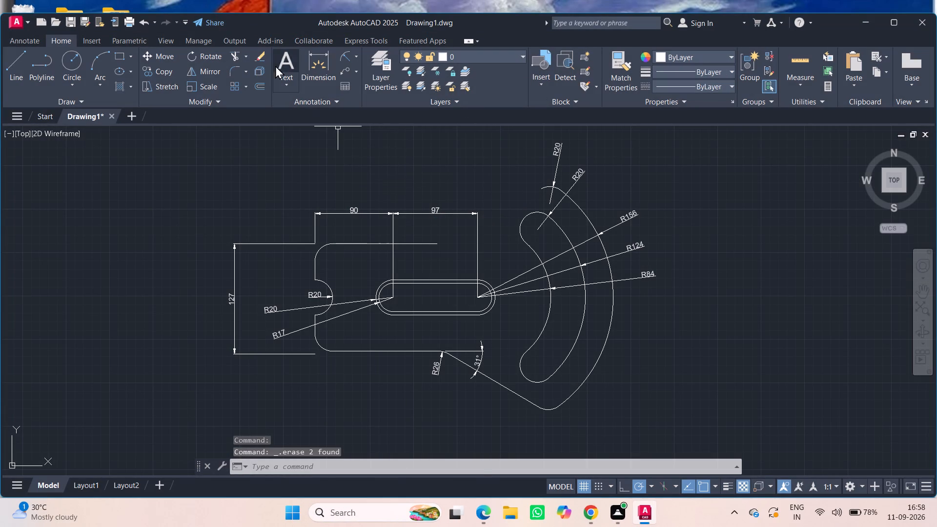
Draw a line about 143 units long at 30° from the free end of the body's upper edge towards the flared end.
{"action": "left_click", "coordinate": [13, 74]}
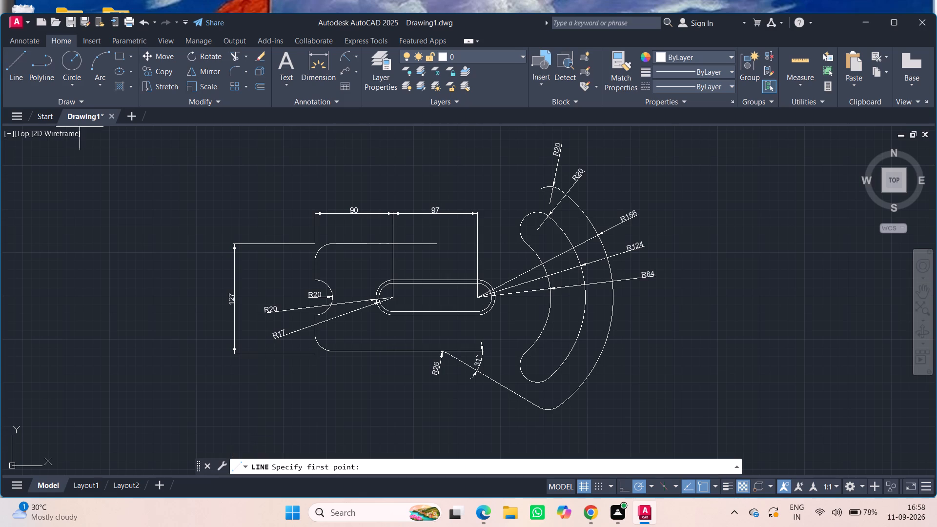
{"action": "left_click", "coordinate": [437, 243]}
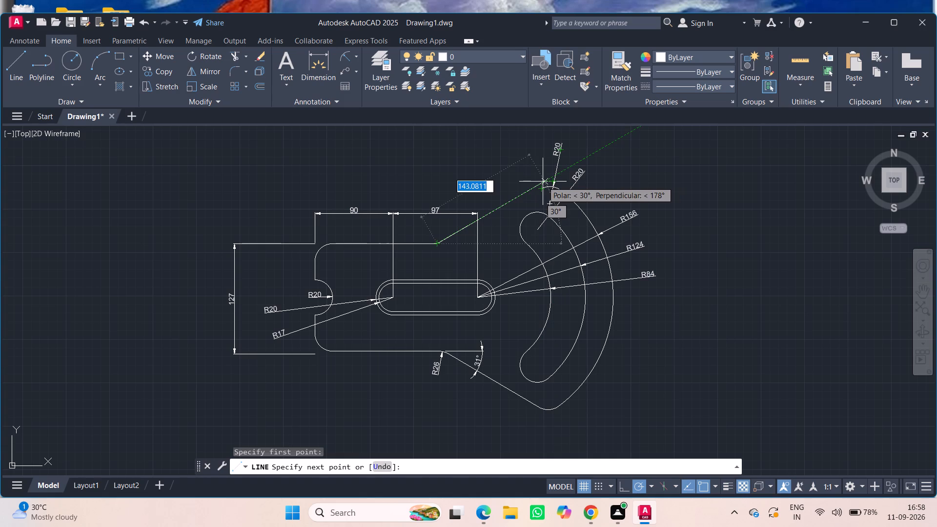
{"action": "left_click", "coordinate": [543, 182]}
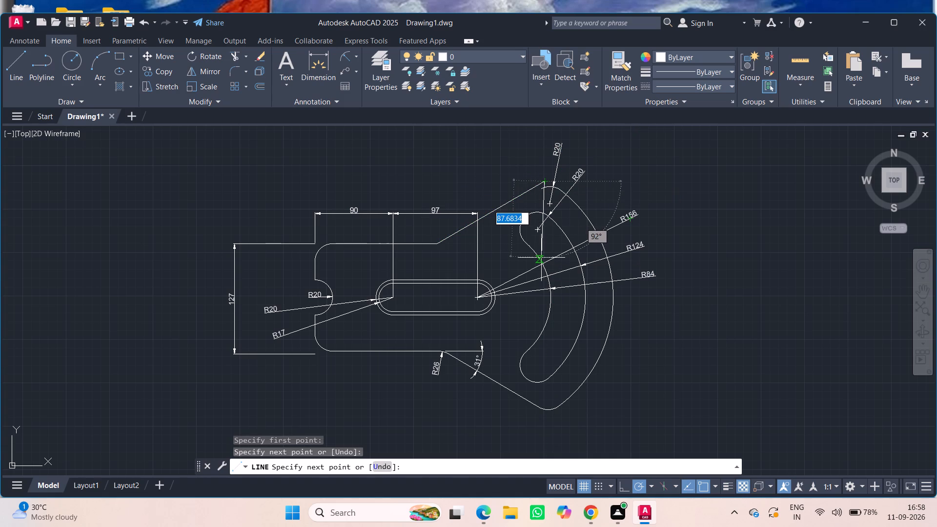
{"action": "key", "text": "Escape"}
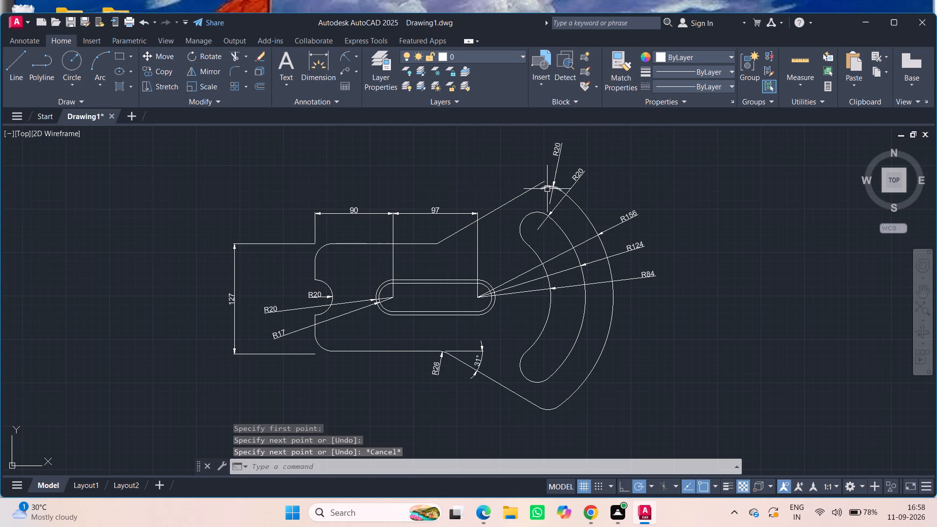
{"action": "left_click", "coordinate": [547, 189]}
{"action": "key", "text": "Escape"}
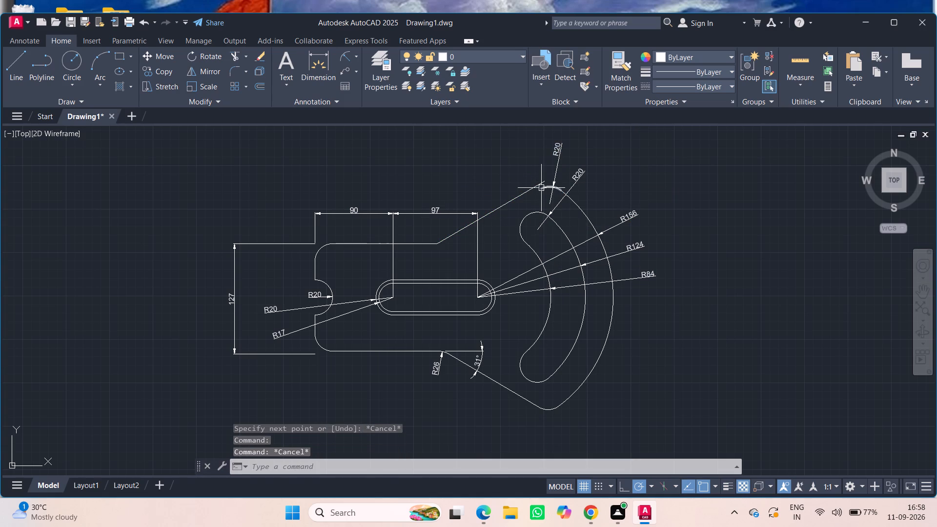
Delete the upper sloped line, the flared end's R156 outer arc and its upper R20 corner arc.
{"action": "left_click", "coordinate": [541, 187]}
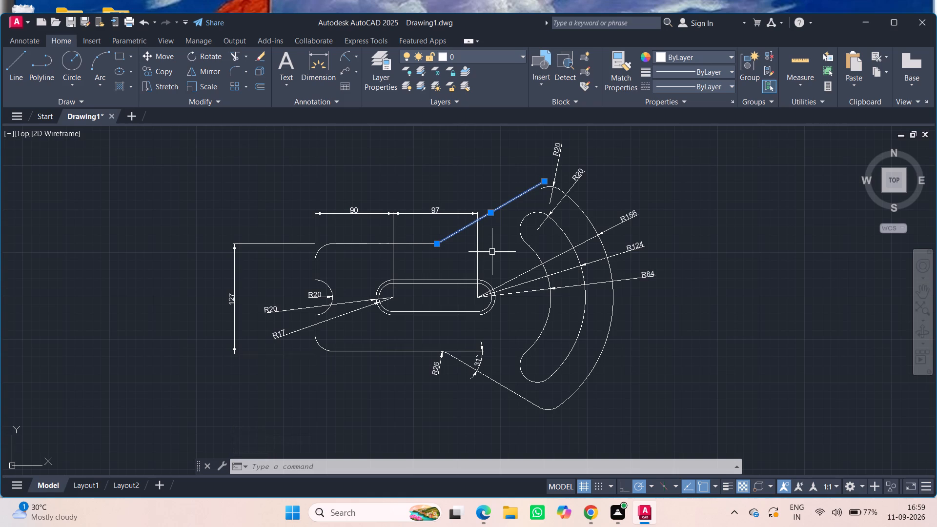
{"action": "left_click", "coordinate": [583, 208]}
{"action": "key", "text": "Delete"}
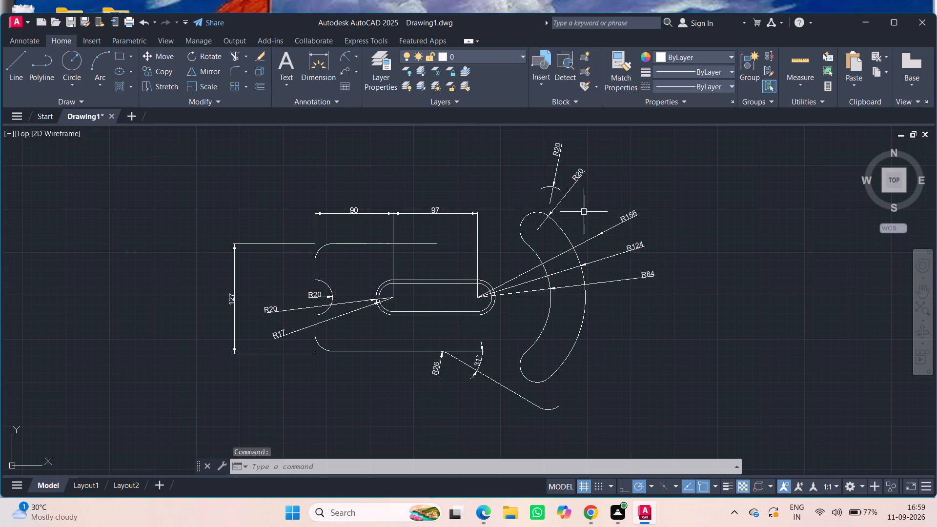
{"action": "left_click", "coordinate": [558, 191]}
{"action": "key", "text": "Delete"}
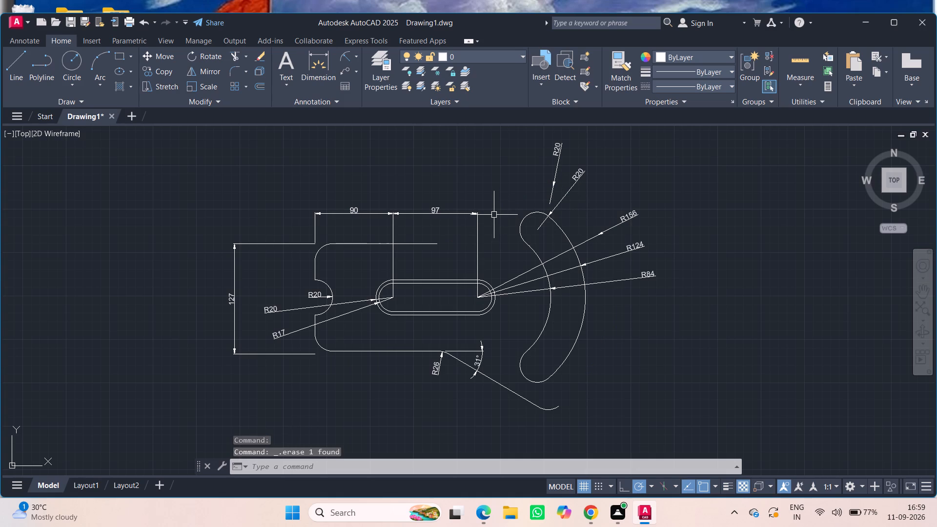
Delete the flared end's lower sloped line, its lower corner arc and the 31° angle dimension.
{"action": "left_click", "coordinate": [500, 383]}
{"action": "key", "text": "Delete"}
{"action": "left_click", "coordinate": [546, 411]}
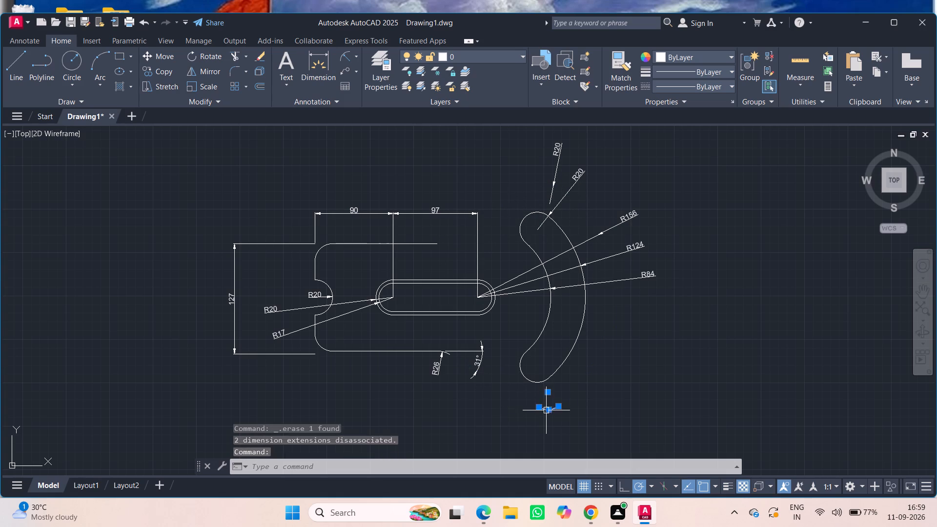
{"action": "key", "text": "Delete"}
{"action": "left_click", "coordinate": [481, 360]}
{"action": "key", "text": "Delete"}
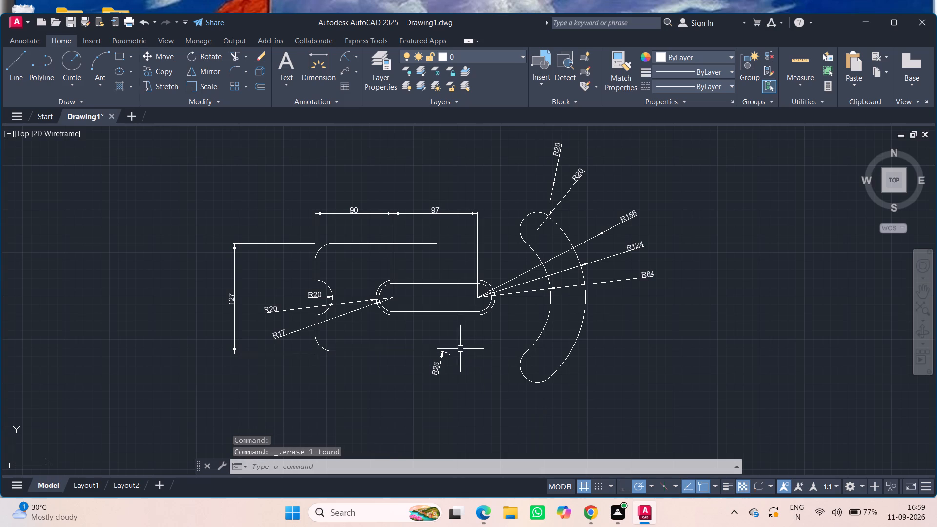
Delete the small R26 arc at the end of the body's lower edge together with its radius dimension.
{"action": "left_click", "coordinate": [450, 354]}
{"action": "key", "text": "Delete"}
{"action": "left_click", "coordinate": [436, 368]}
{"action": "key", "text": "Delete"}
Draw a line about 139 units long, rising at 30° from the free end of the body's upper edge.
{"action": "left_click", "coordinate": [6, 65]}
{"action": "left_click", "coordinate": [435, 243]}
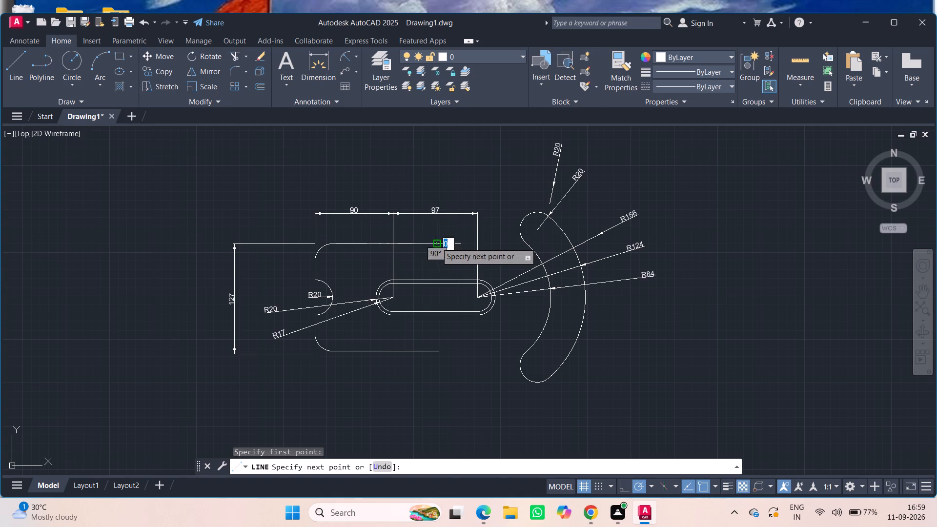
{"action": "left_click", "coordinate": [540, 181]}
{"action": "key", "text": "Escape"}
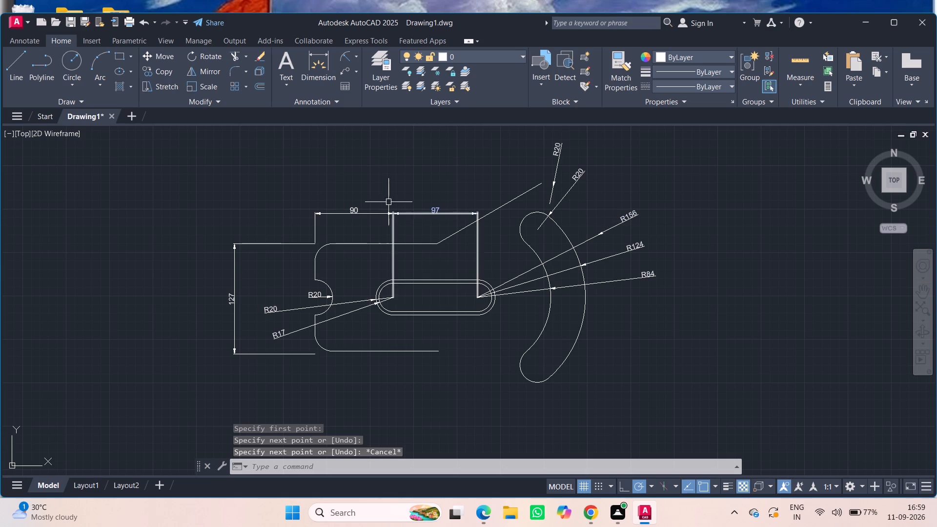
Draw a circle of radius 156 centred on the arc centre of the double-outlined slot's end nearest the curved slot.
{"action": "left_click", "coordinate": [66, 54]}
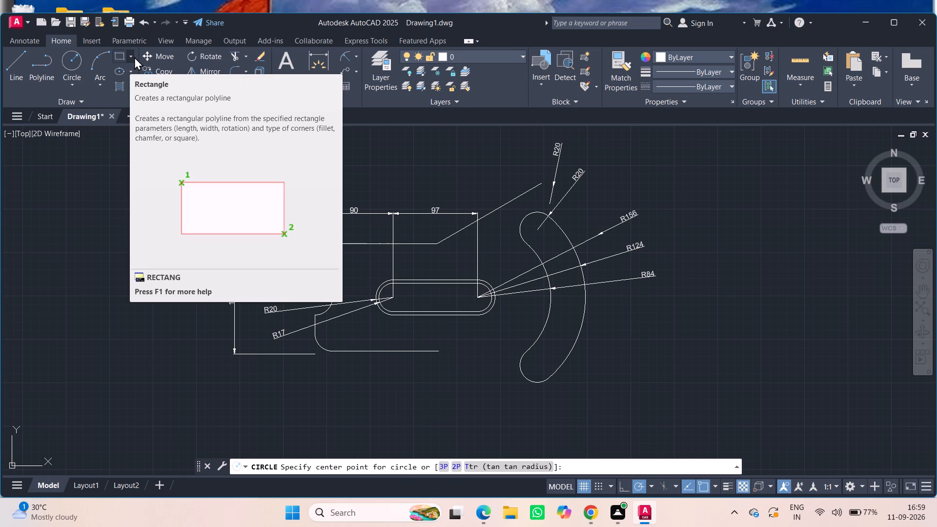
{"action": "left_click", "coordinate": [478, 294]}
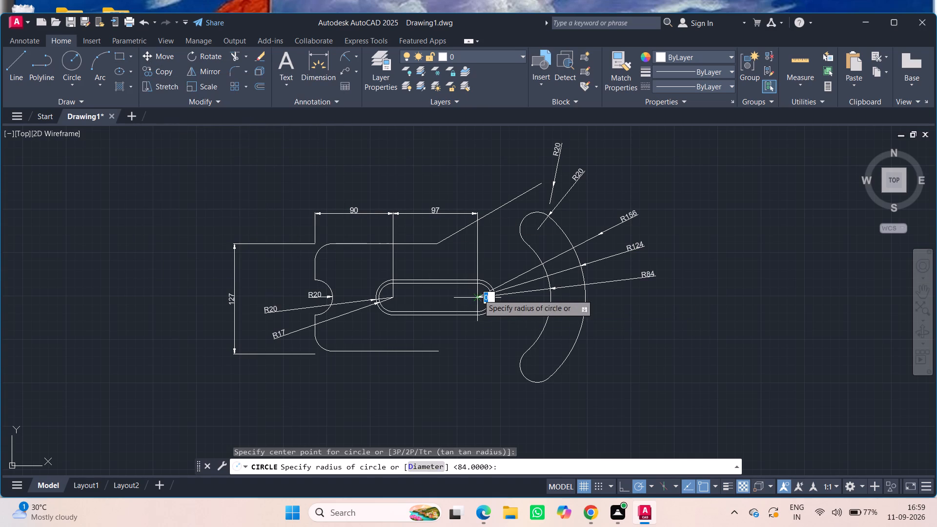
{"action": "type", "text": "156"}
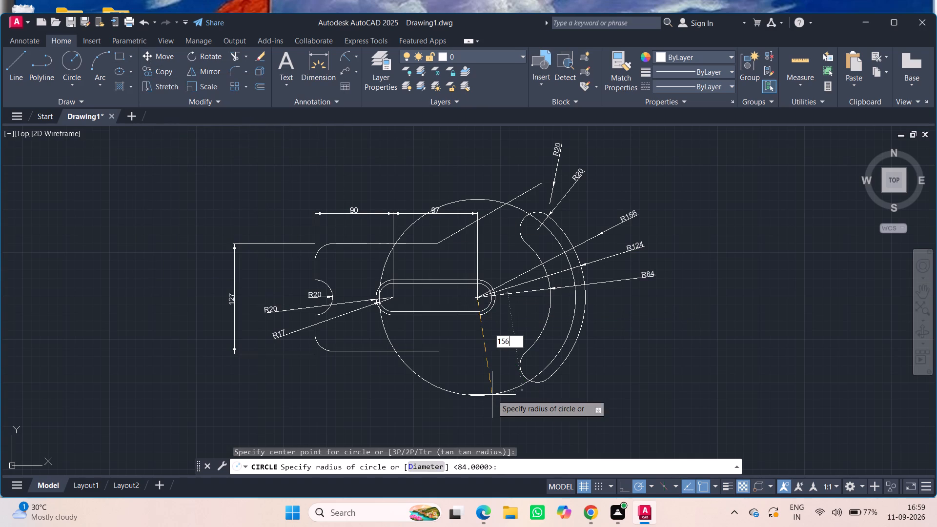
{"action": "key", "text": "Return"}
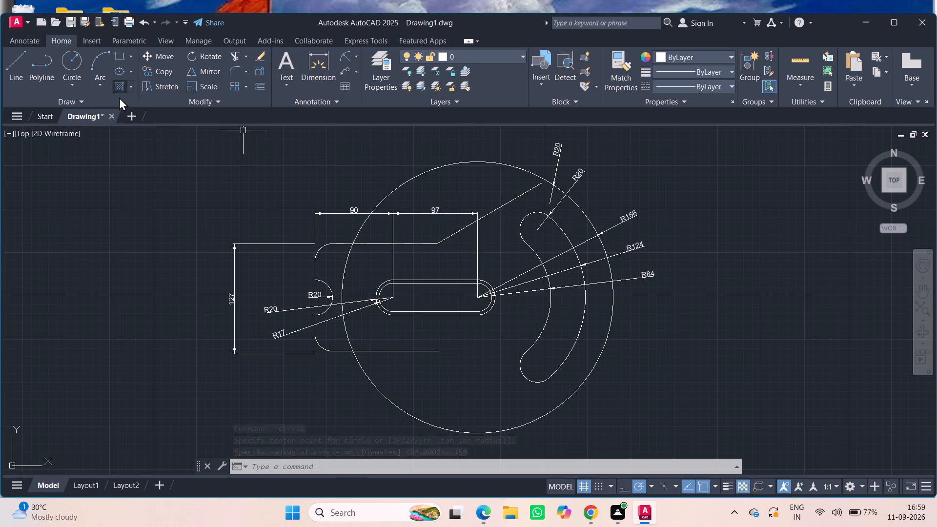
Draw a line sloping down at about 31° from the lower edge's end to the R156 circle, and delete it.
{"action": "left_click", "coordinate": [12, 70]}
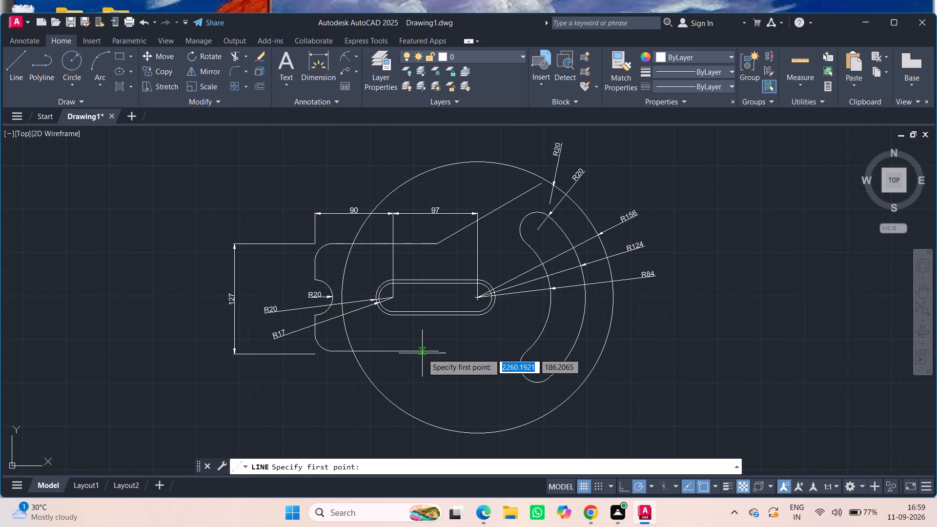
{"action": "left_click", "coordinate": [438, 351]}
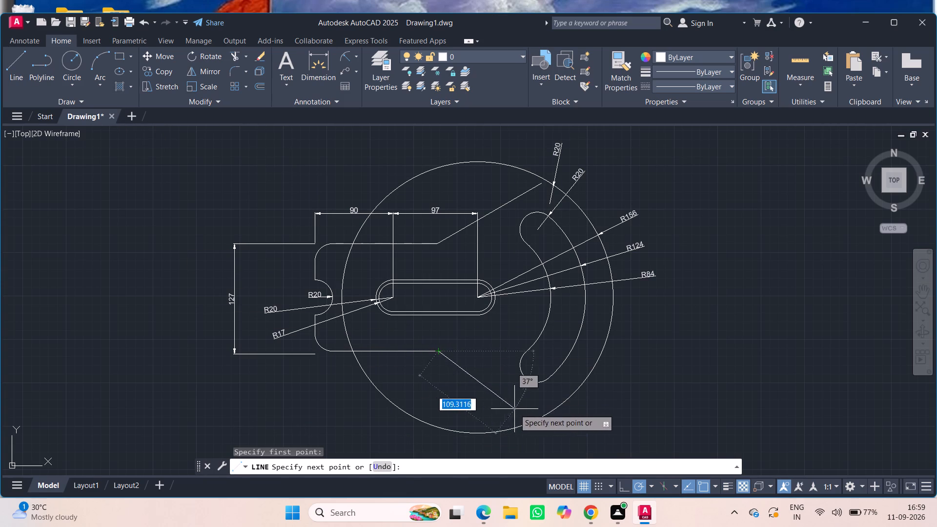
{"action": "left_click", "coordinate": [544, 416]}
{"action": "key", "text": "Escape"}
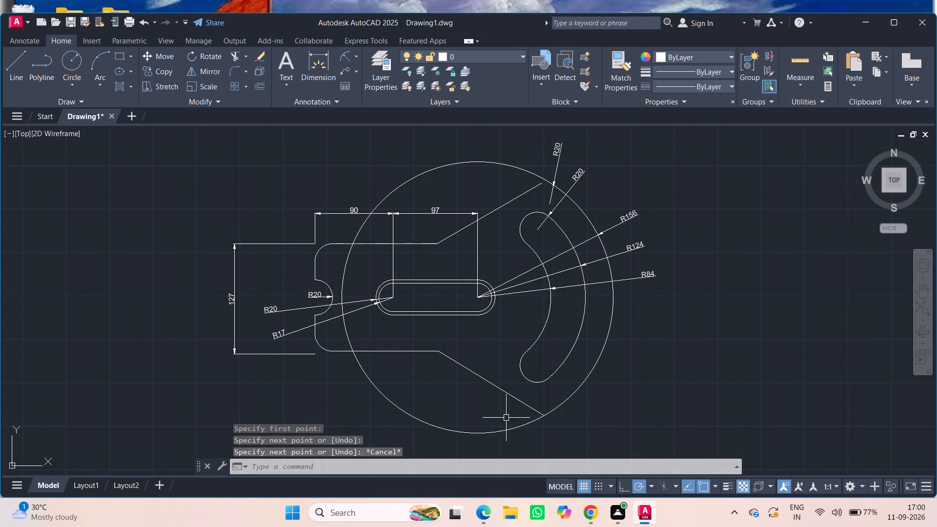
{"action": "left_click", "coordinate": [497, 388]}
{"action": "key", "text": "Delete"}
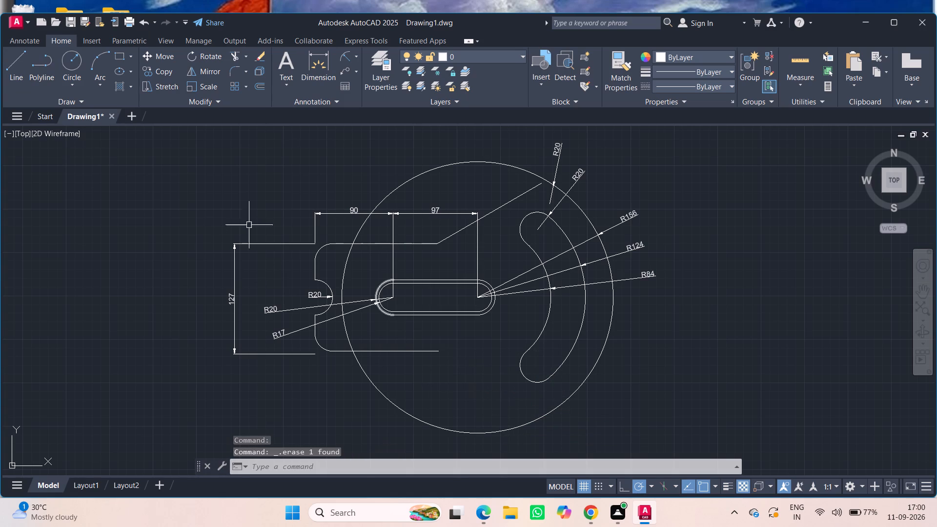
Draw a line about 144 units long, sloping down at 30° from the lower edge's end to the R156 circle.
{"action": "left_click", "coordinate": [23, 59]}
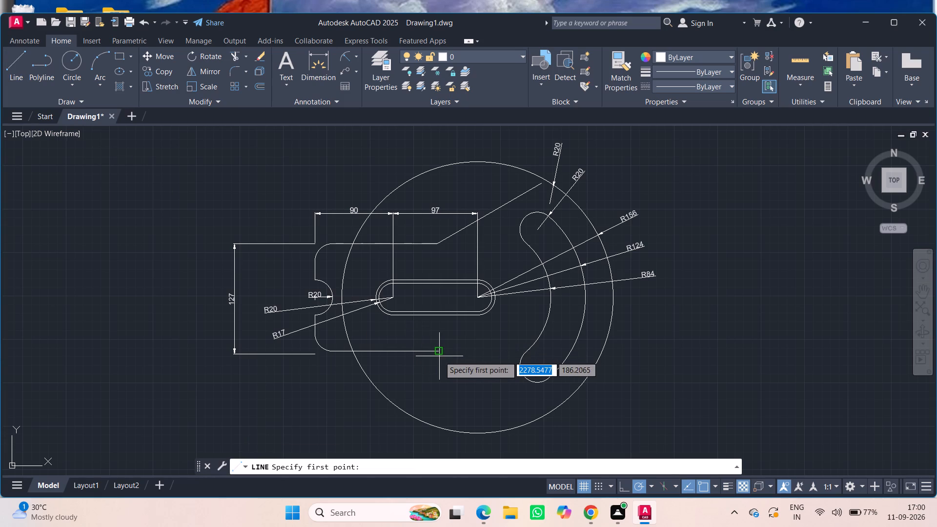
{"action": "left_click", "coordinate": [438, 351]}
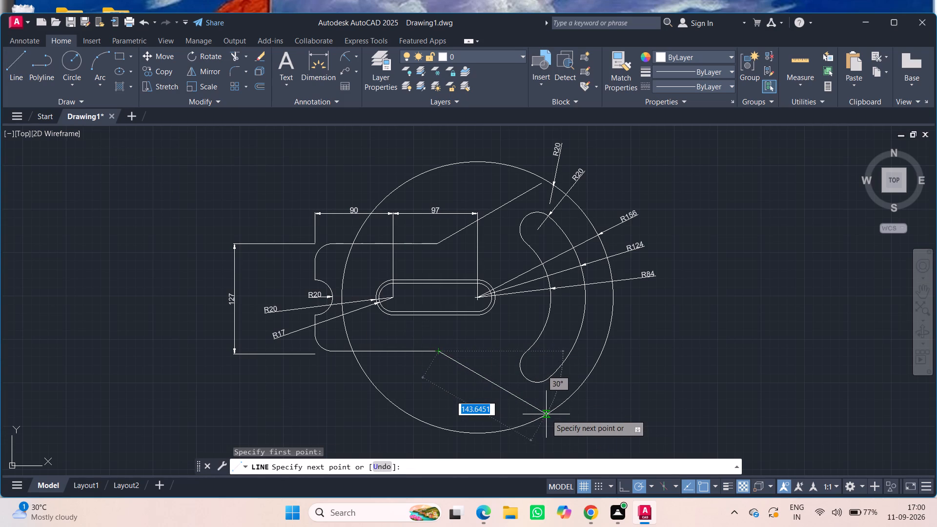
{"action": "left_click", "coordinate": [546, 414]}
{"action": "key", "text": "Escape"}
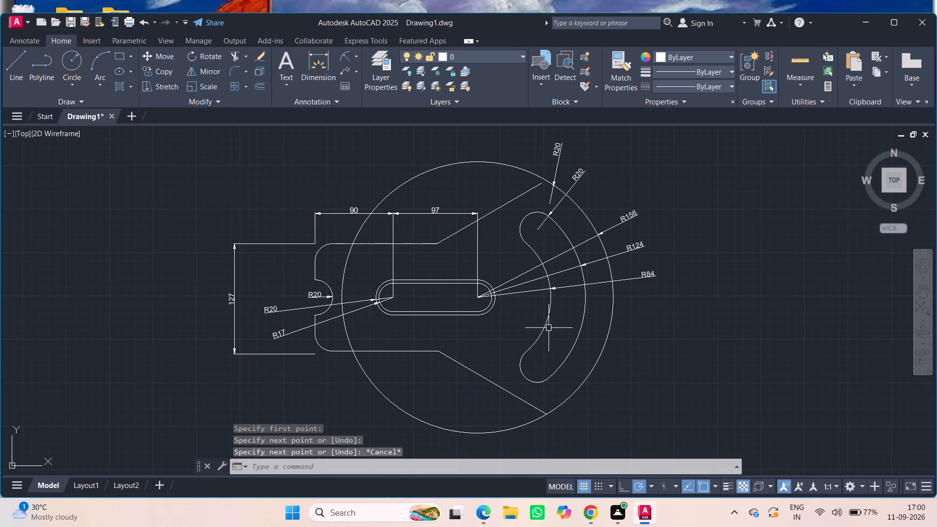
Continue the upper sloped line at 30° from its outer end past the R156 circle.
{"action": "left_click", "coordinate": [21, 78]}
{"action": "left_click", "coordinate": [538, 186]}
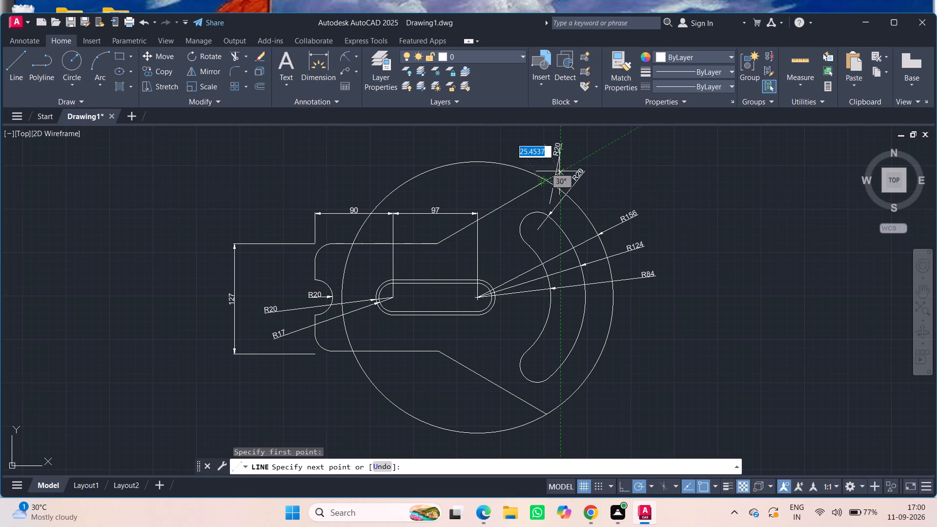
{"action": "left_click", "coordinate": [596, 148]}
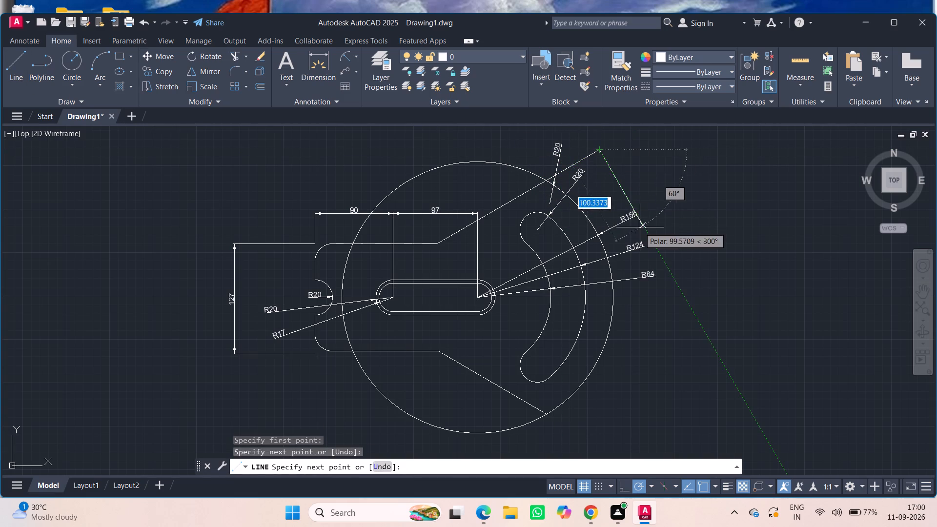
{"action": "key", "text": "Escape"}
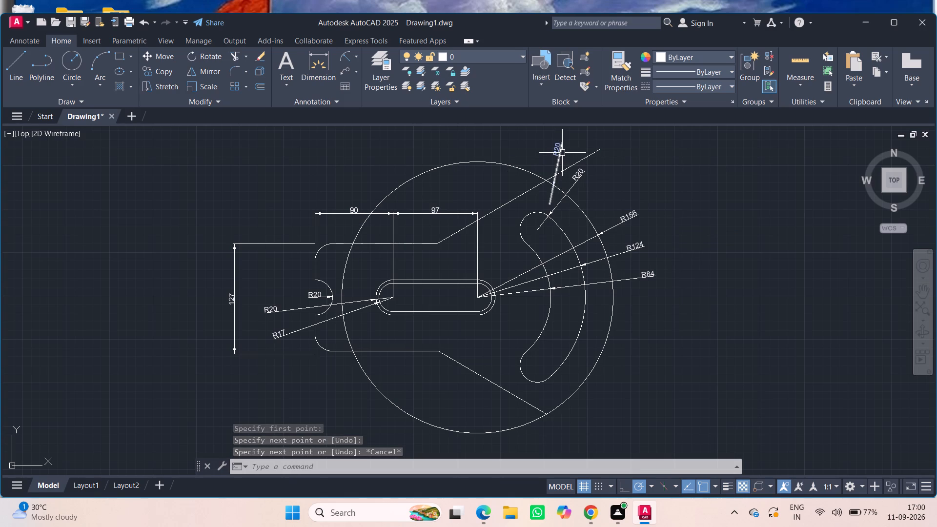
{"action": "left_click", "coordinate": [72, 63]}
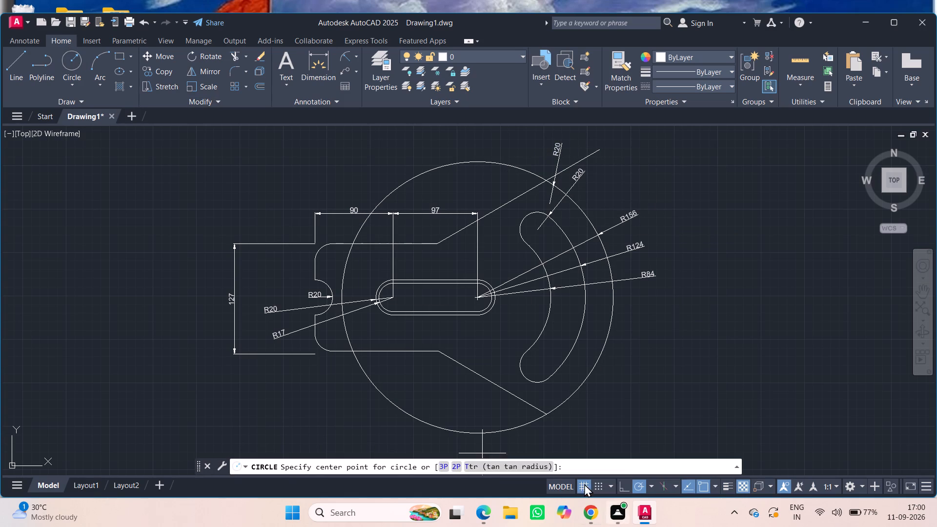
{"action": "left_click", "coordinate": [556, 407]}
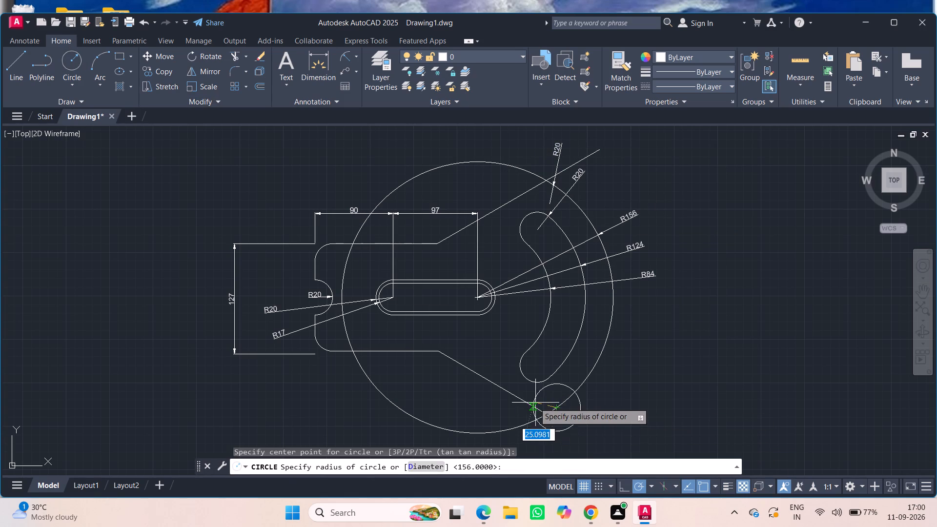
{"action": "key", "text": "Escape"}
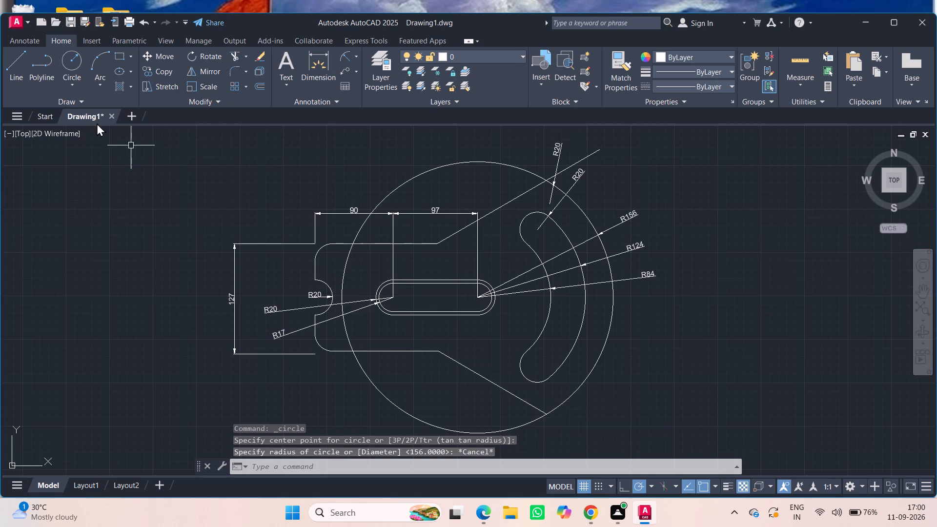
Draw a radius 20 circle tangent to the lower sloped line and the R156 circle, using Tan, Tan, Radius.
{"action": "left_click", "coordinate": [64, 80]}
{"action": "left_click", "coordinate": [124, 208]}
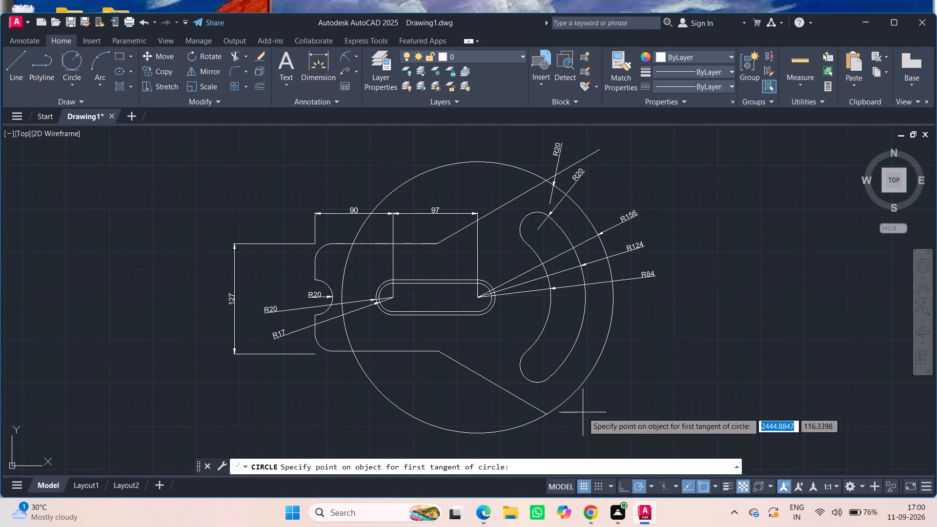
{"action": "left_click", "coordinate": [512, 398]}
{"action": "left_click", "coordinate": [565, 400]}
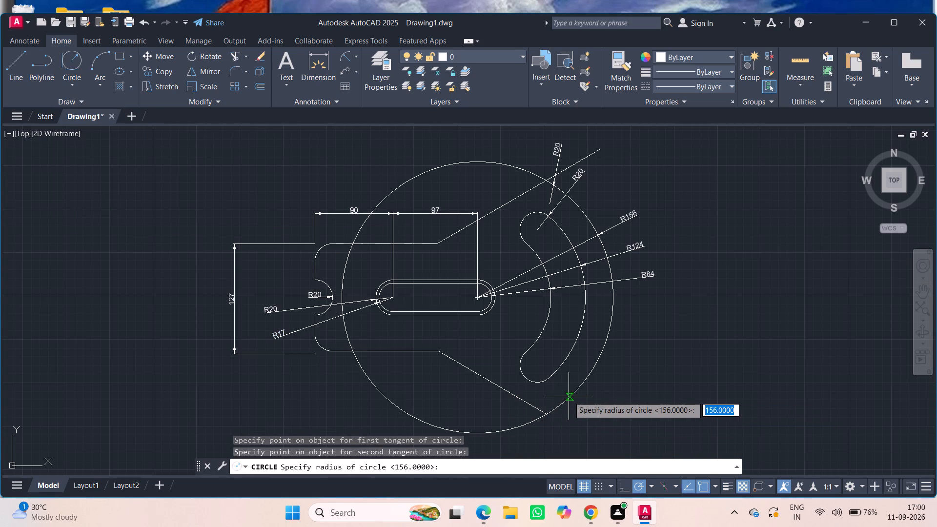
{"action": "type", "text": "20"}
{"action": "key", "text": "Return"}
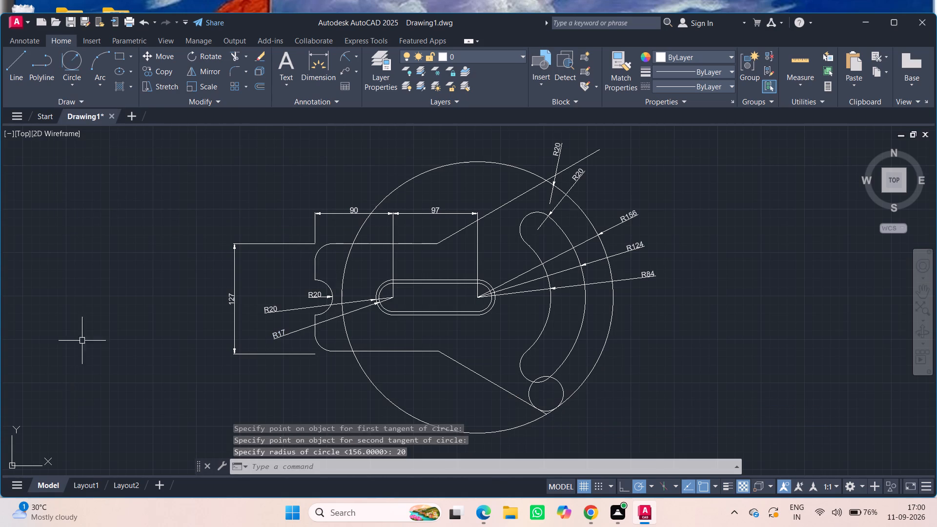
Draw a radius 20 circle tangent to the upper sloped line and the R156 circle, using Tan, Tan, Radius.
{"action": "left_click", "coordinate": [73, 51]}
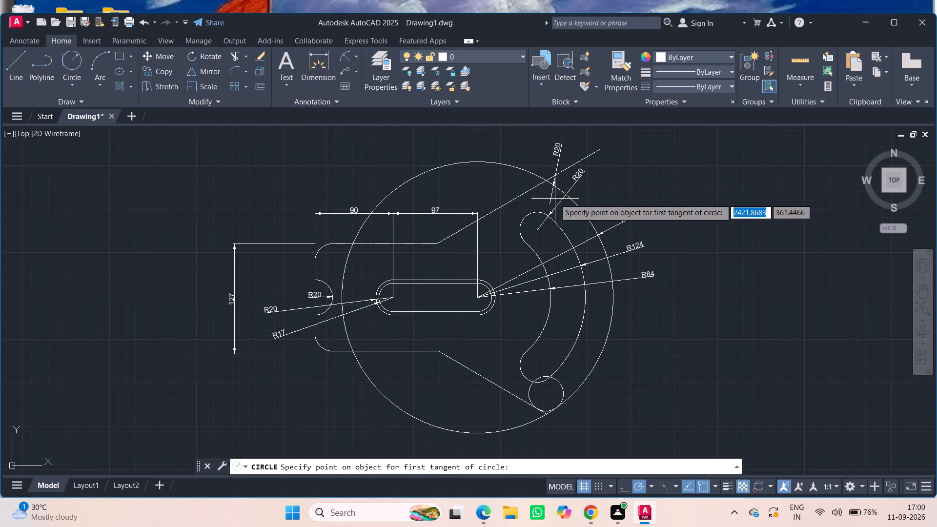
{"action": "left_click", "coordinate": [539, 189]}
{"action": "left_click", "coordinate": [562, 191]}
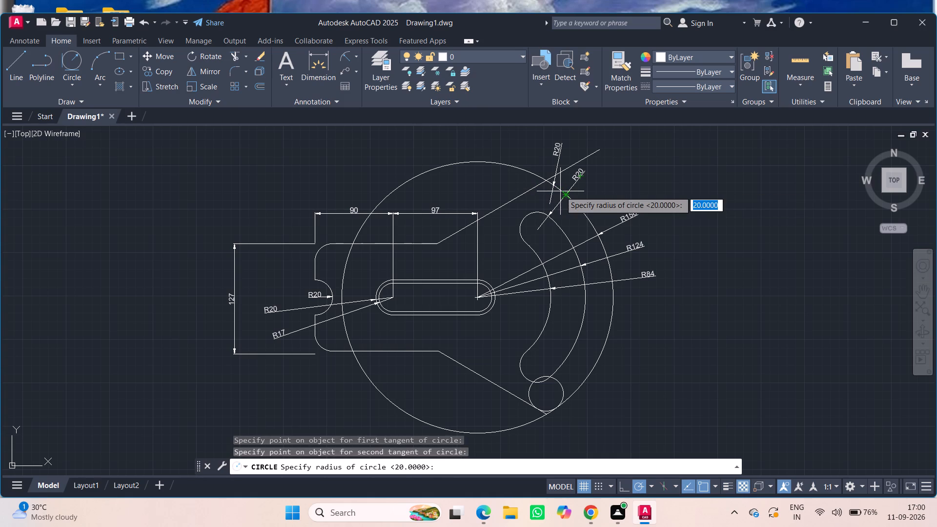
{"action": "key", "text": "2"}
{"action": "type", "text": "0."}
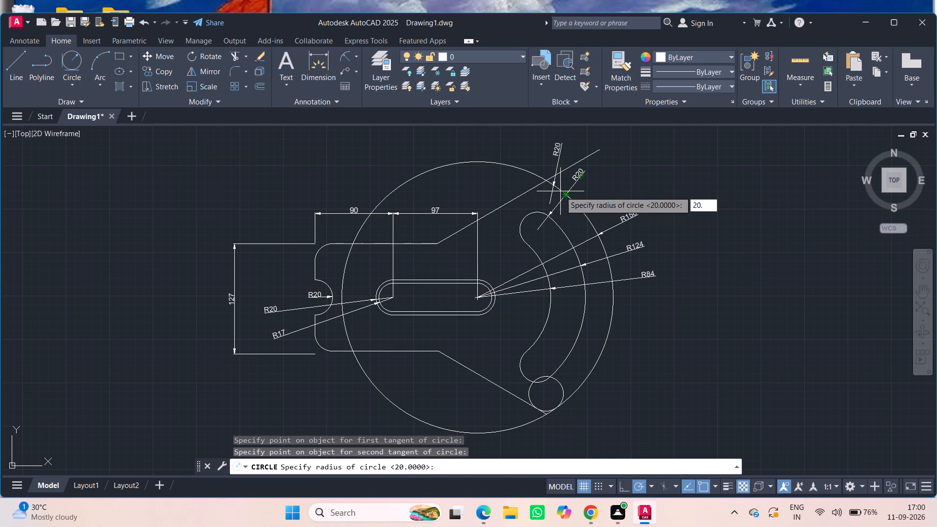
{"action": "key", "text": "BackSpace"}
{"action": "key", "text": "Return"}
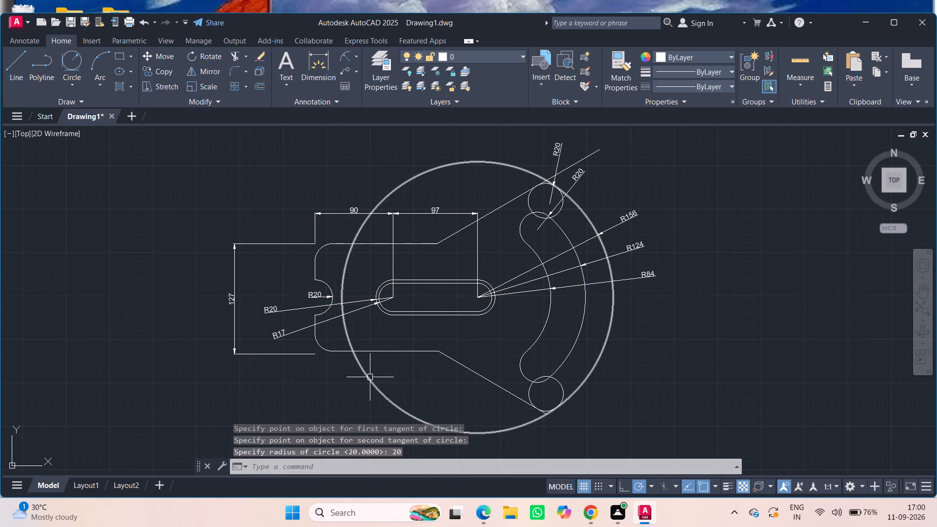
Trim the inner portions of both R20 circles at the flared end, leaving only their outer corner arcs.
{"action": "left_click", "coordinate": [233, 61]}
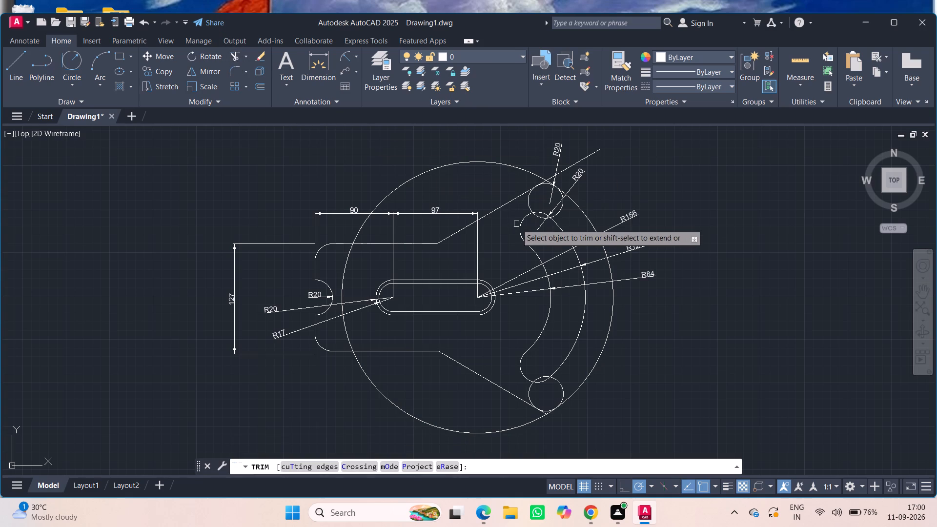
{"action": "left_click", "coordinate": [527, 207]}
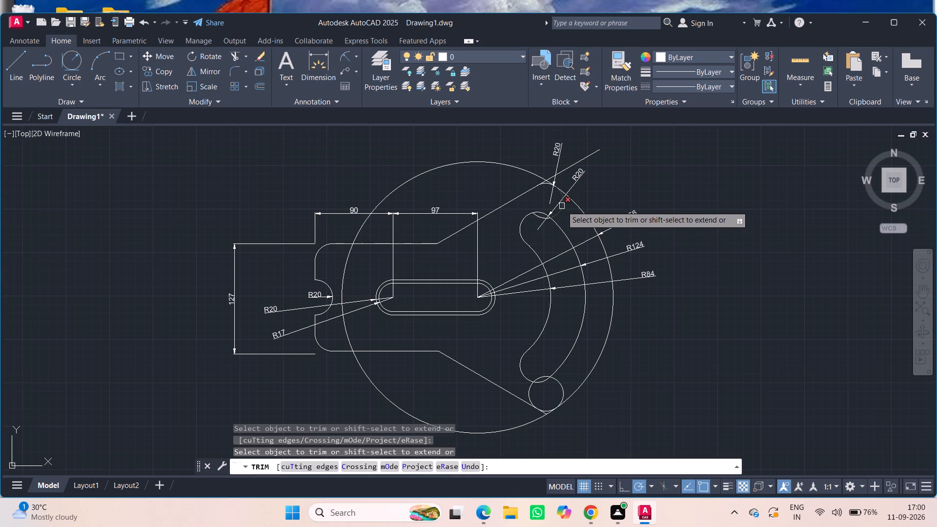
{"action": "left_click", "coordinate": [562, 206]}
{"action": "left_click", "coordinate": [536, 220]}
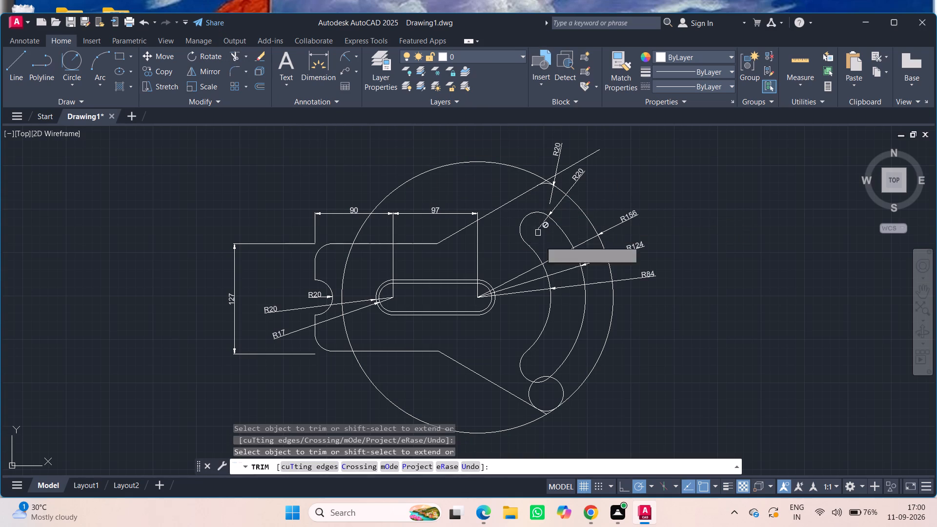
{"action": "left_click", "coordinate": [563, 387]}
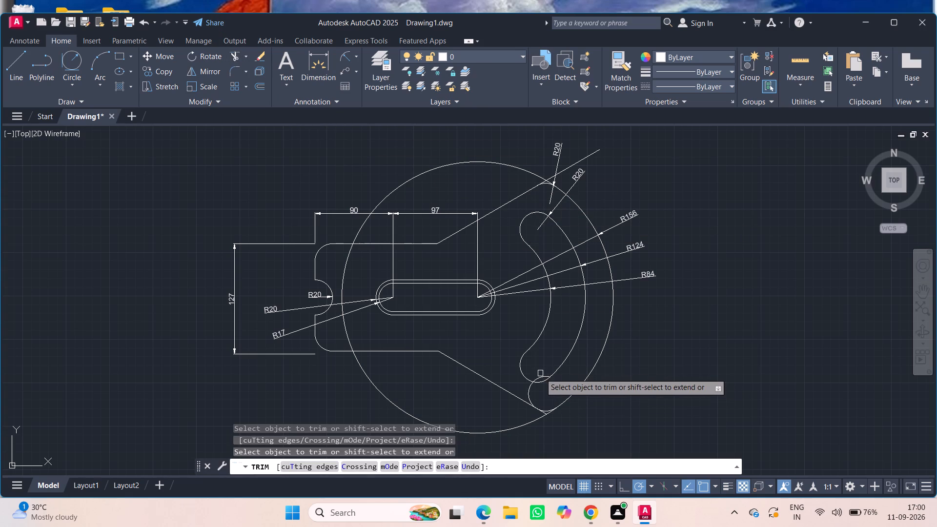
{"action": "left_click", "coordinate": [541, 376]}
{"action": "left_click", "coordinate": [528, 391]}
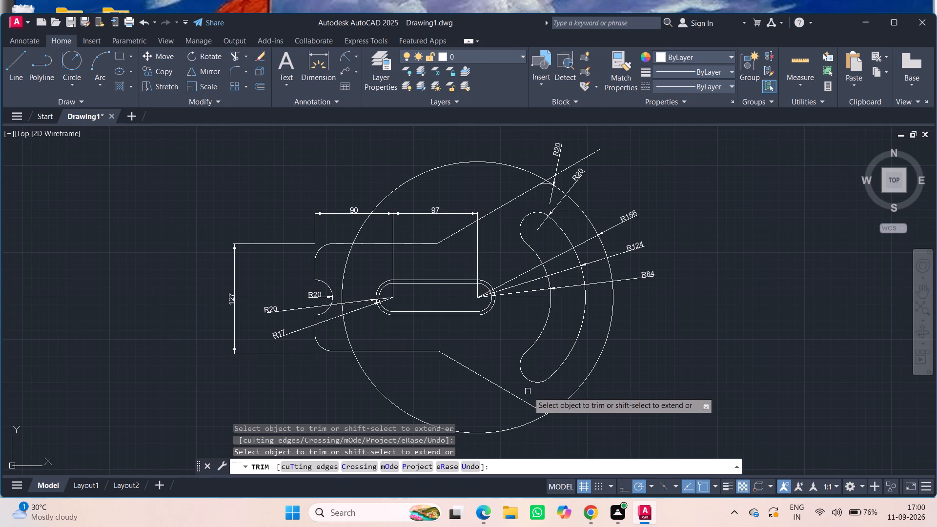
Trim the lower sloped line's end beyond the R20 corner and the R156 circle outside the flared end.
{"action": "scroll", "coordinate": [534, 409], "scroll_direction": "up", "scroll_amount": 3}
{"action": "middle_click_drag", "start_coordinate": [602, 419], "coordinate": [560, 292]}
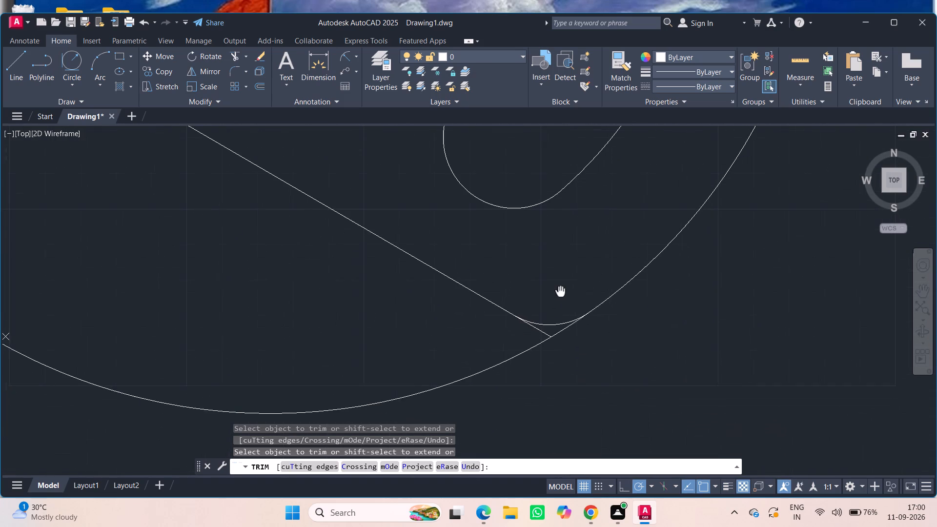
{"action": "left_click", "coordinate": [546, 328]}
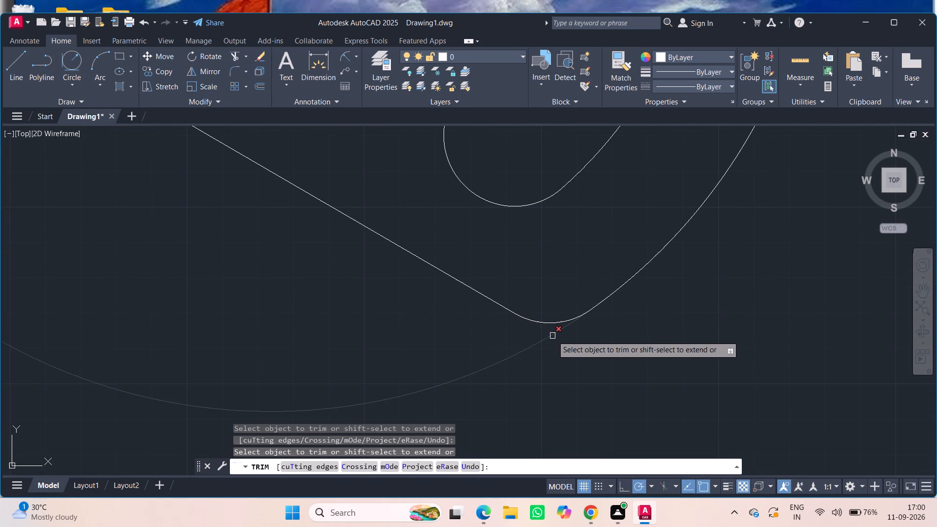
{"action": "left_click", "coordinate": [552, 336]}
{"action": "scroll", "coordinate": [550, 316], "scroll_direction": "down", "scroll_amount": 4}
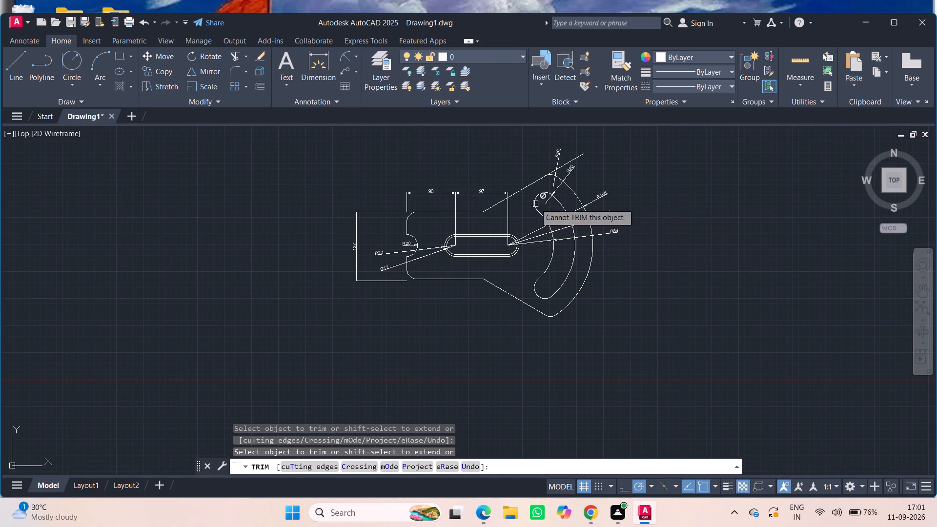
Trim the upper sloped line's overhang and the leftover linework outside the upper R20 corner.
{"action": "scroll", "coordinate": [527, 201], "scroll_direction": "up", "scroll_amount": 1}
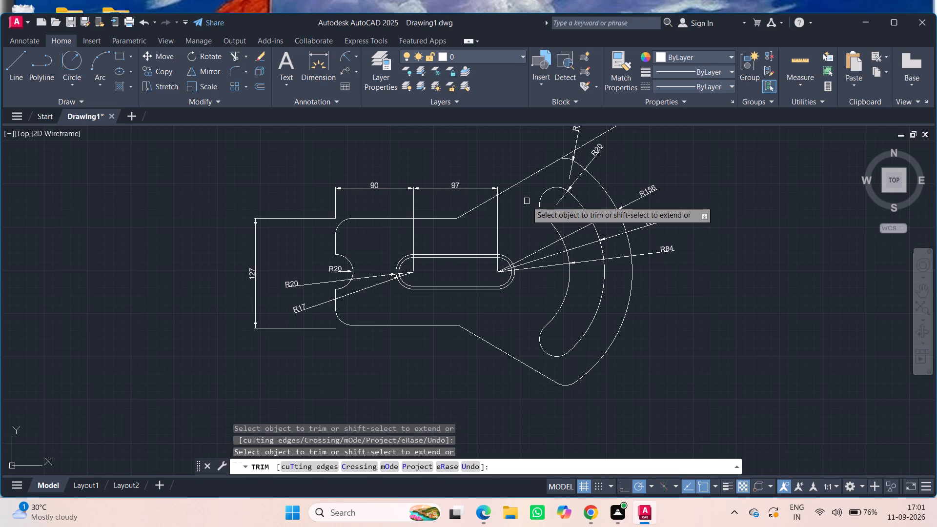
{"action": "scroll", "coordinate": [527, 201], "scroll_direction": "up", "scroll_amount": 2}
{"action": "middle_click_drag", "start_coordinate": [547, 181], "coordinate": [515, 350]}
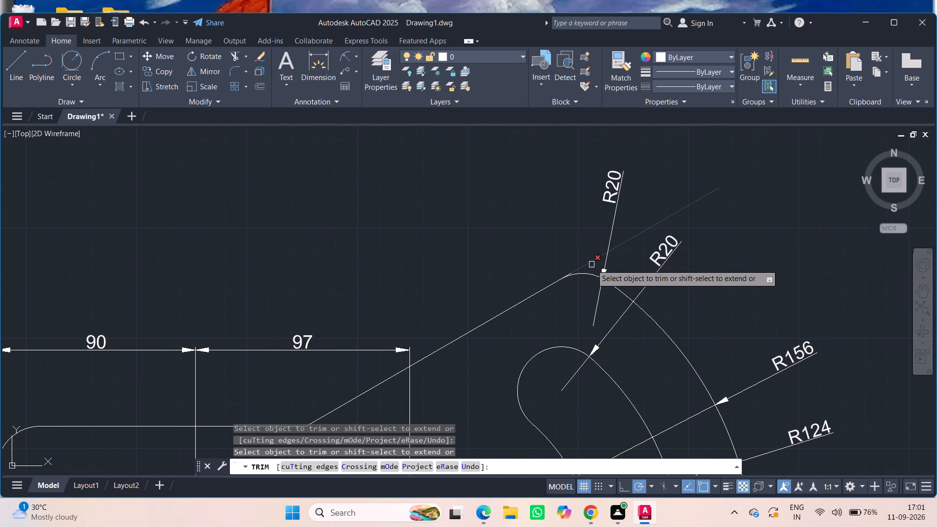
{"action": "left_click", "coordinate": [591, 264]}
{"action": "scroll", "coordinate": [562, 269], "scroll_direction": "up", "scroll_amount": 2}
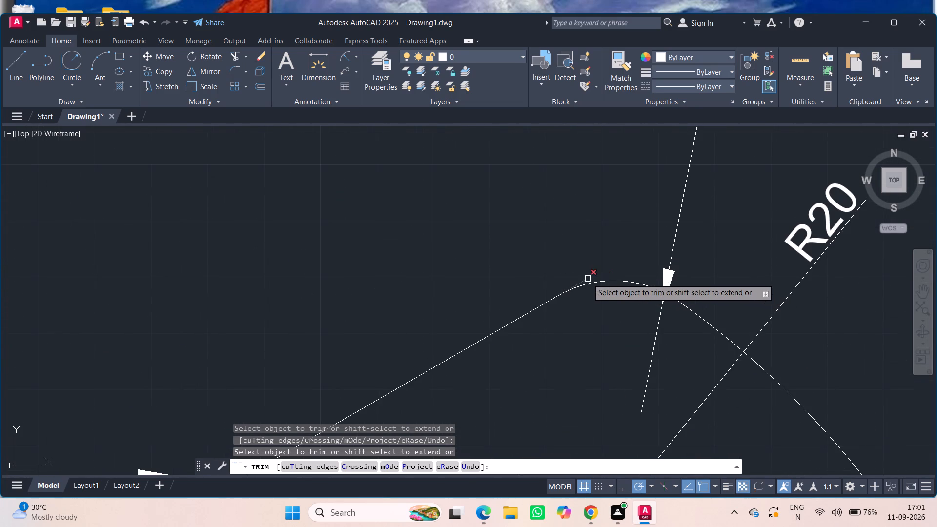
{"action": "left_click", "coordinate": [586, 279]}
{"action": "scroll", "coordinate": [584, 278], "scroll_direction": "down", "scroll_amount": 4}
{"action": "middle_click_drag", "start_coordinate": [601, 313], "coordinate": [578, 236]}
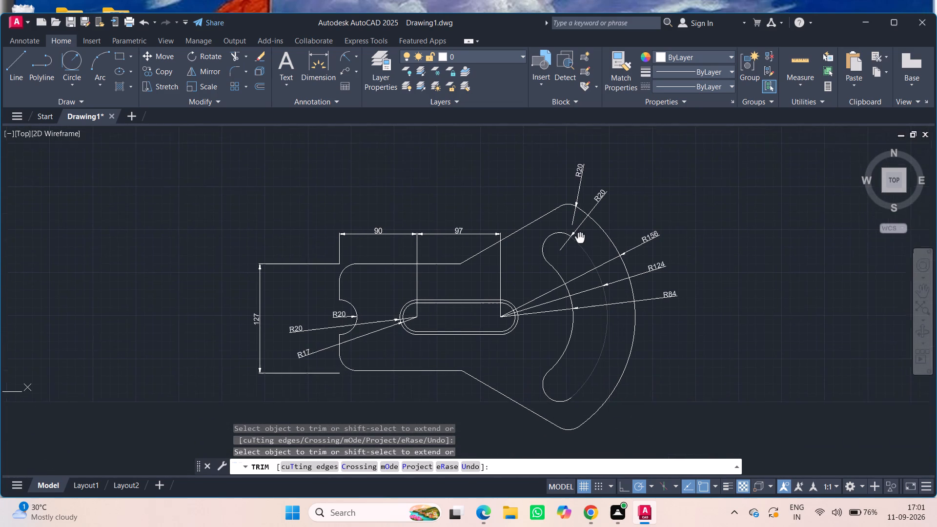
{"action": "middle_click_drag", "start_coordinate": [578, 236], "coordinate": [570, 219]}
{"action": "scroll", "coordinate": [455, 247], "scroll_direction": "up", "scroll_amount": 1}
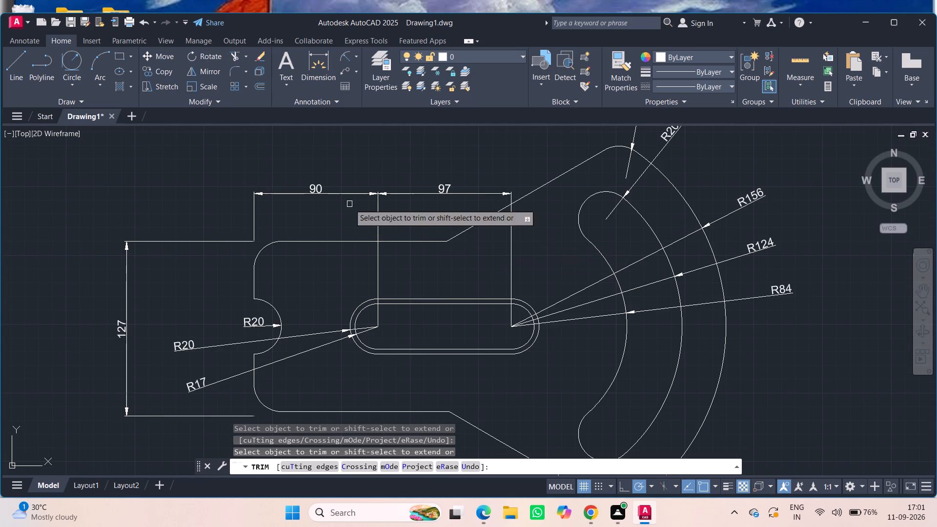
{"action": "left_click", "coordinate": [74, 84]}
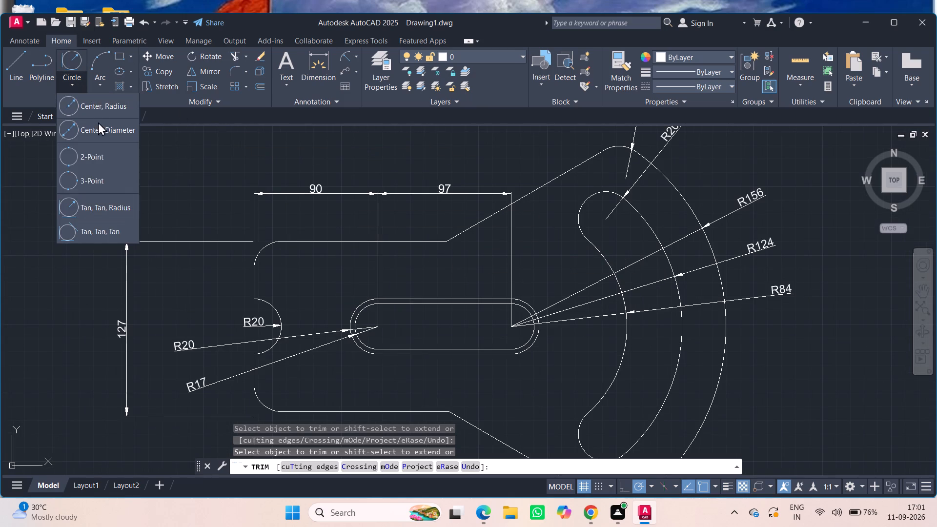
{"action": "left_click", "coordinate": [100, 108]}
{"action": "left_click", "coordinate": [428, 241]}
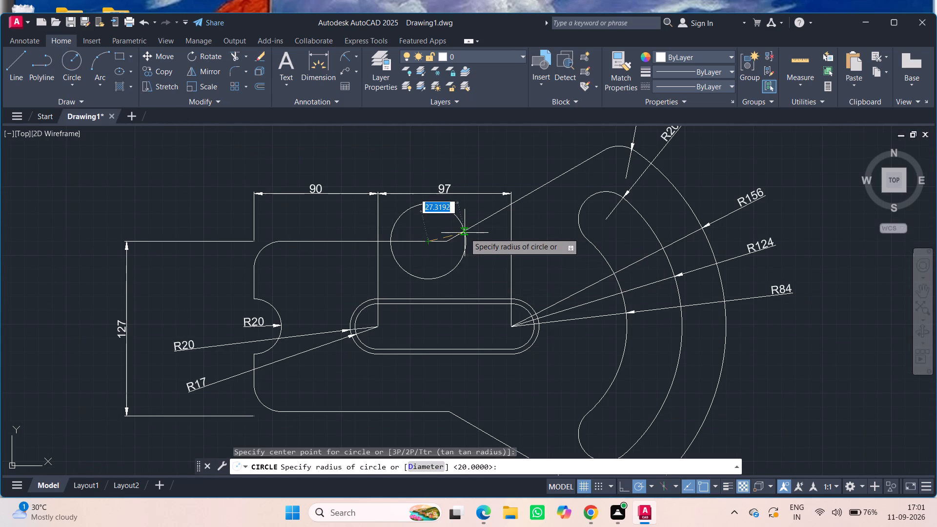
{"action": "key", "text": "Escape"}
Draw a radius 20 circle tangent to the upper horizontal edge and the upper sloped line, using Tan, Tan, Radius.
{"action": "left_click", "coordinate": [76, 83]}
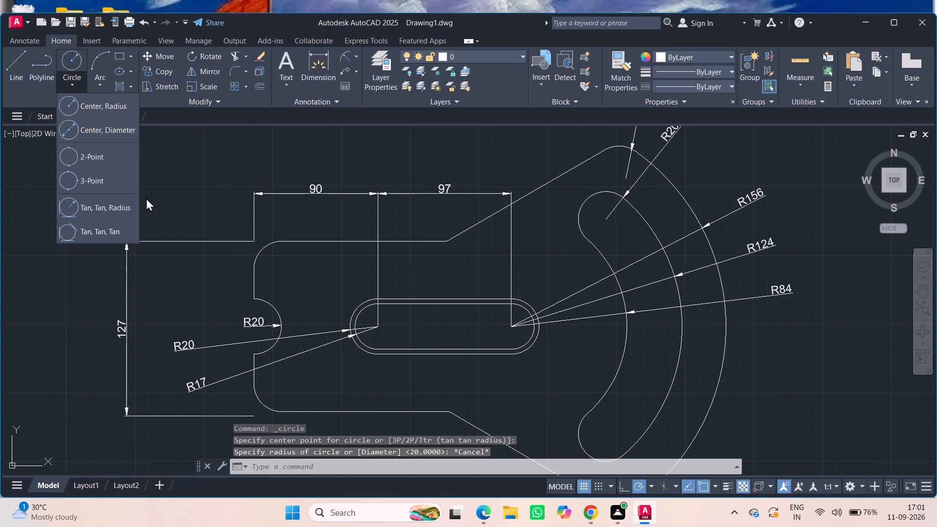
{"action": "left_click", "coordinate": [121, 200]}
{"action": "left_click", "coordinate": [426, 241]}
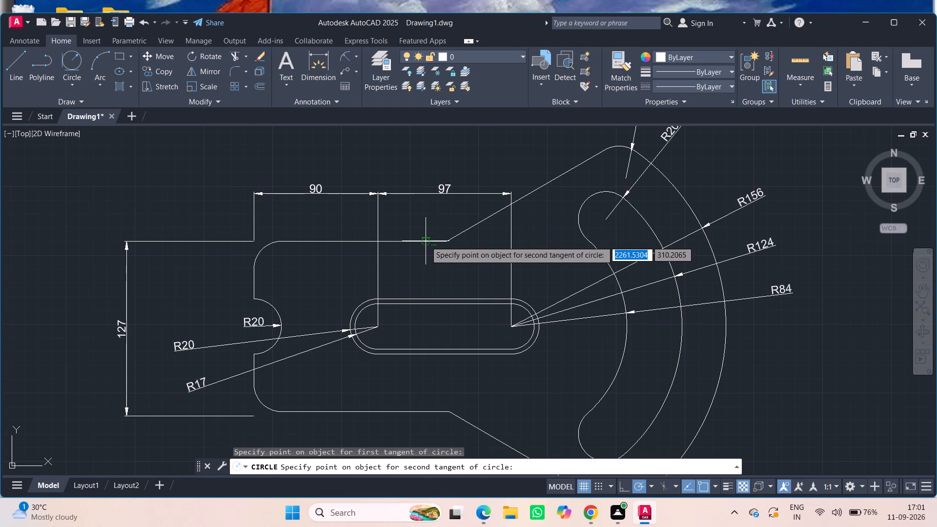
{"action": "left_click", "coordinate": [467, 230]}
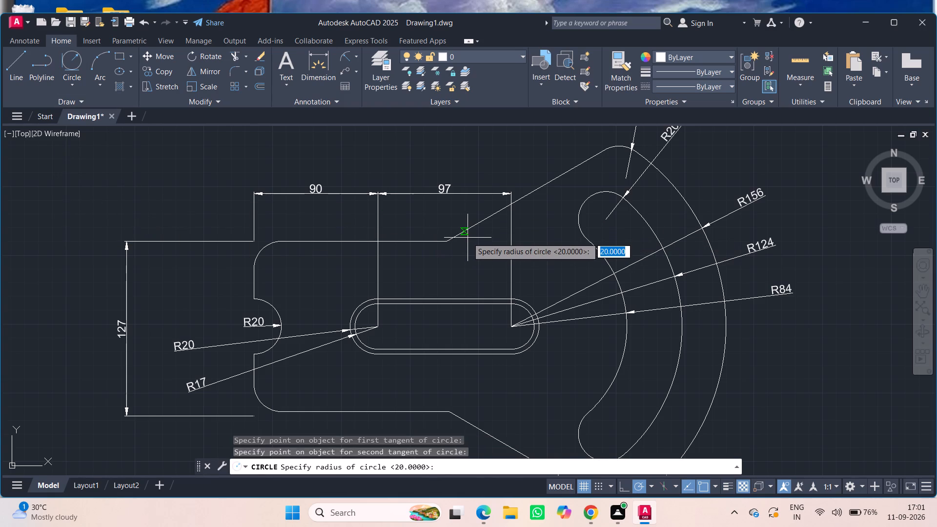
{"action": "type", "text": "20"}
{"action": "key", "text": "Return"}
Draw a radius 20 circle tangent to the lower horizontal edge and the lower sloped line, using Tan, Tan, Radius.
{"action": "scroll", "coordinate": [468, 238], "scroll_direction": "up", "scroll_amount": 1}
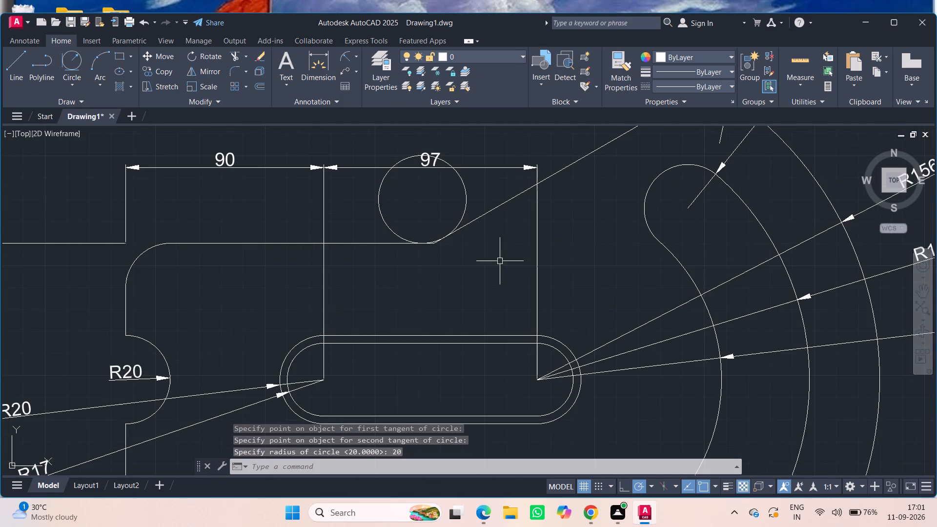
{"action": "scroll", "coordinate": [471, 263], "scroll_direction": "up", "scroll_amount": 1}
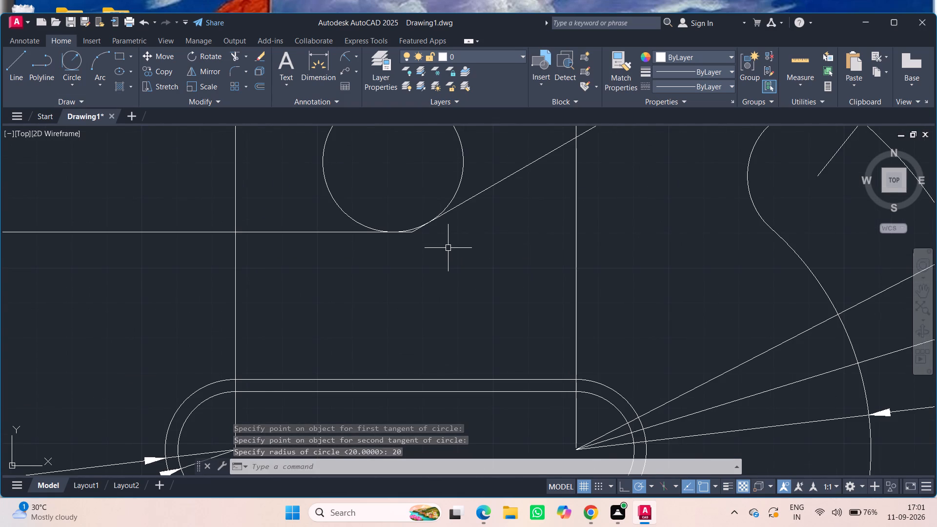
{"action": "scroll", "coordinate": [448, 248], "scroll_direction": "down", "scroll_amount": 2}
{"action": "left_click", "coordinate": [63, 62]}
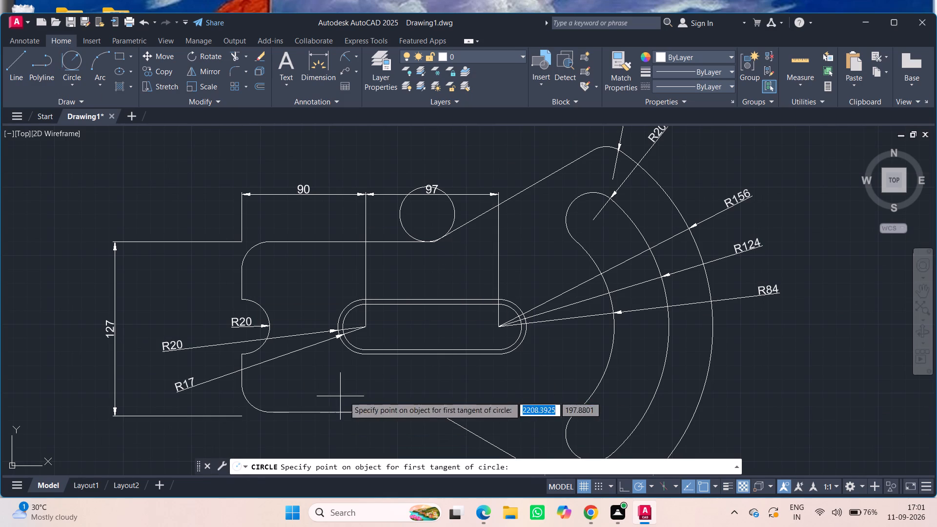
{"action": "left_click", "coordinate": [405, 412]}
{"action": "left_click", "coordinate": [461, 424]}
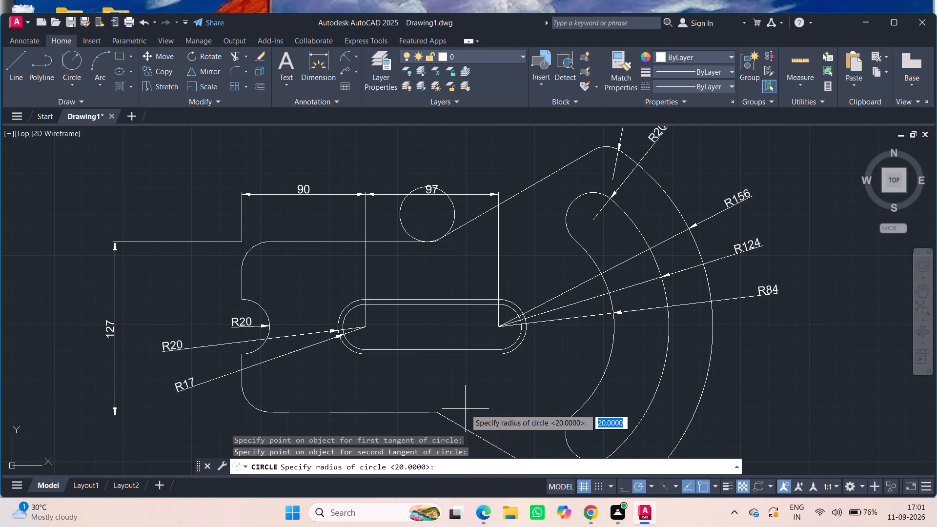
{"action": "type", "text": "20"}
{"action": "key", "text": "Return"}
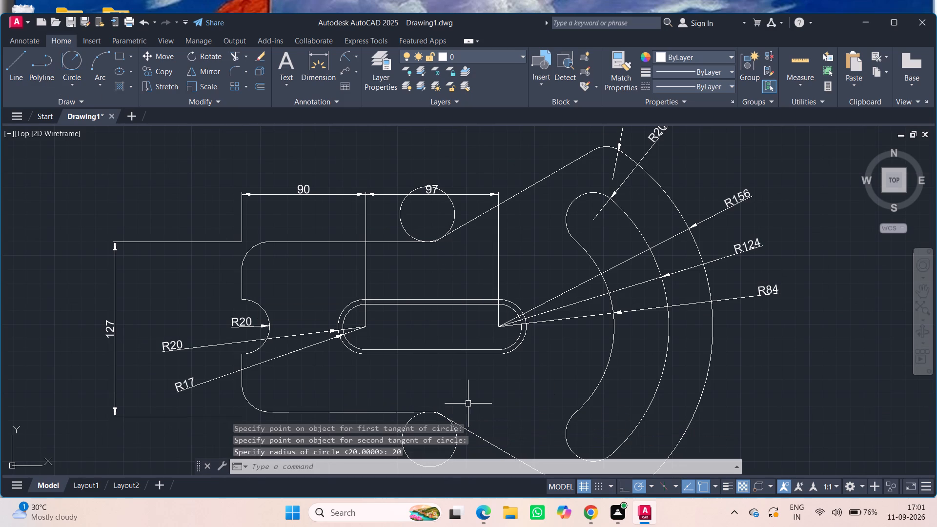
Trim the upper R20 circle and the line ends below it, leaving a tangent arc between horizontal edge and slope.
{"action": "left_click", "coordinate": [237, 57]}
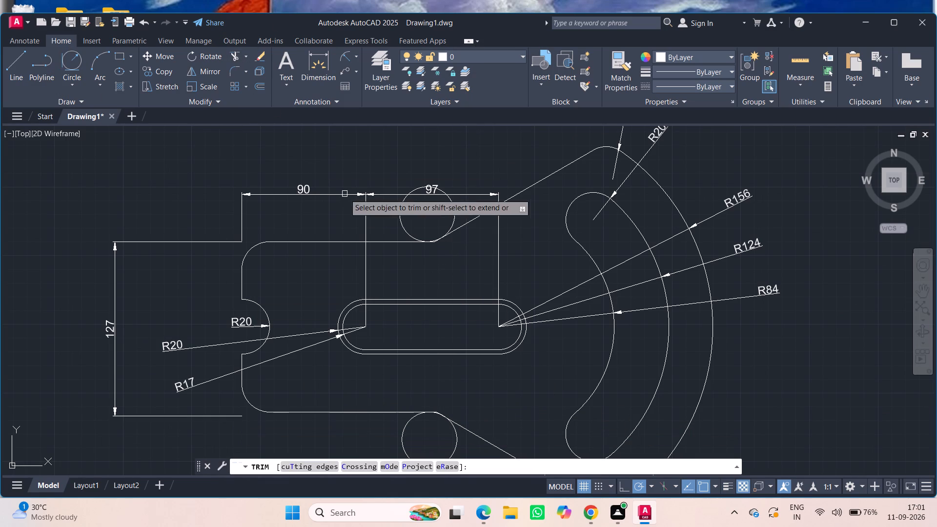
{"action": "left_click", "coordinate": [400, 221]}
{"action": "scroll", "coordinate": [445, 258], "scroll_direction": "up", "scroll_amount": 1}
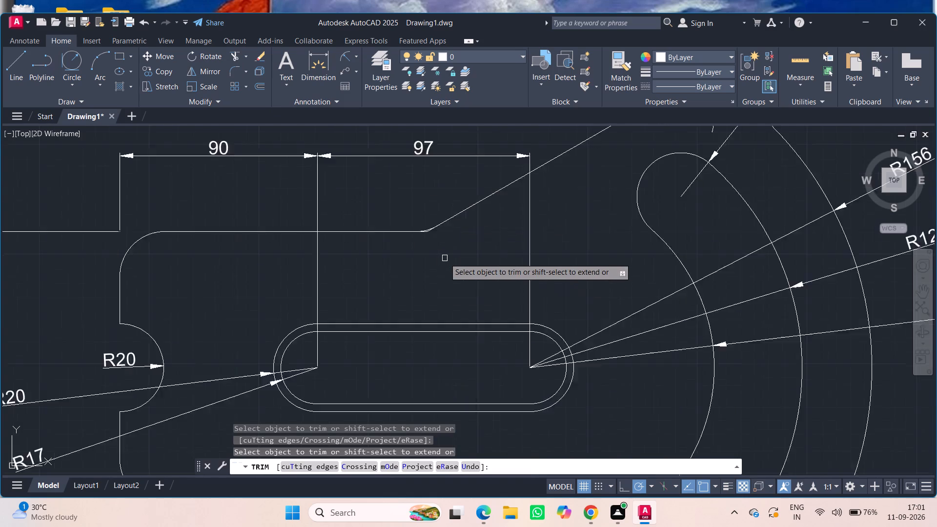
{"action": "scroll", "coordinate": [445, 258], "scroll_direction": "up", "scroll_amount": 1}
{"action": "scroll", "coordinate": [424, 223], "scroll_direction": "up", "scroll_amount": 2}
{"action": "left_click", "coordinate": [409, 205]}
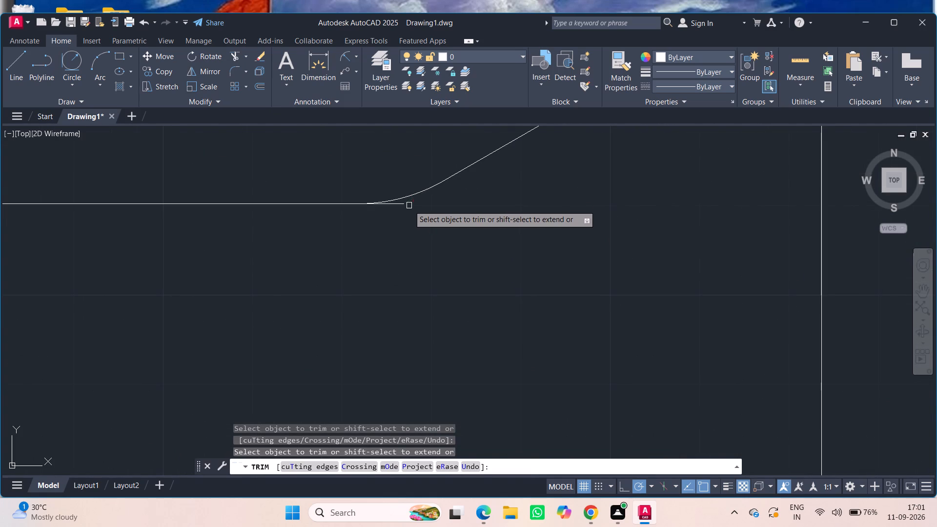
{"action": "left_click", "coordinate": [402, 205]}
Trim the lower R20 circle and the line ends beyond it, leaving a tangent arc between the lower horizontal edge and slope.
{"action": "scroll", "coordinate": [412, 228], "scroll_direction": "down", "scroll_amount": 1}
{"action": "middle_click_drag", "start_coordinate": [518, 324], "coordinate": [473, 66]}
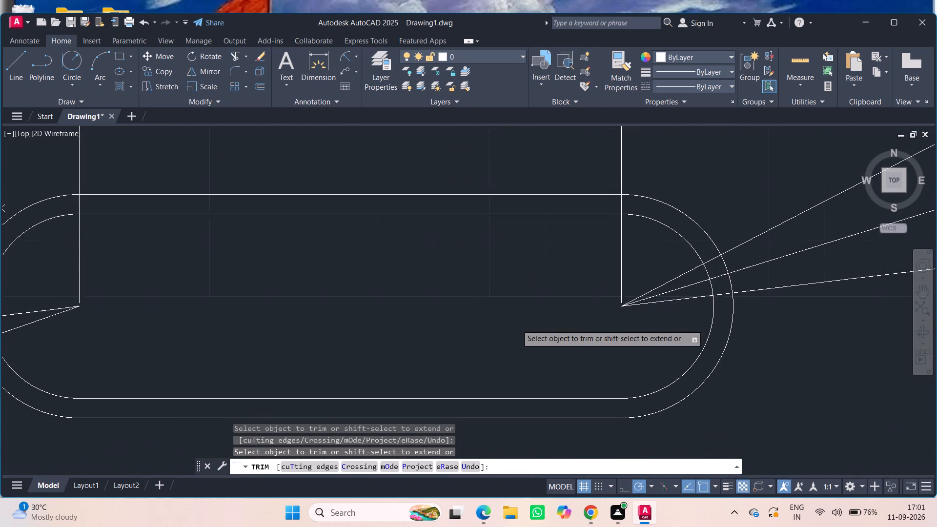
{"action": "middle_click_drag", "start_coordinate": [473, 66], "coordinate": [478, 1]}
{"action": "scroll", "coordinate": [497, 374], "scroll_direction": "down", "scroll_amount": 2}
{"action": "middle_click_drag", "start_coordinate": [485, 395], "coordinate": [414, 186]}
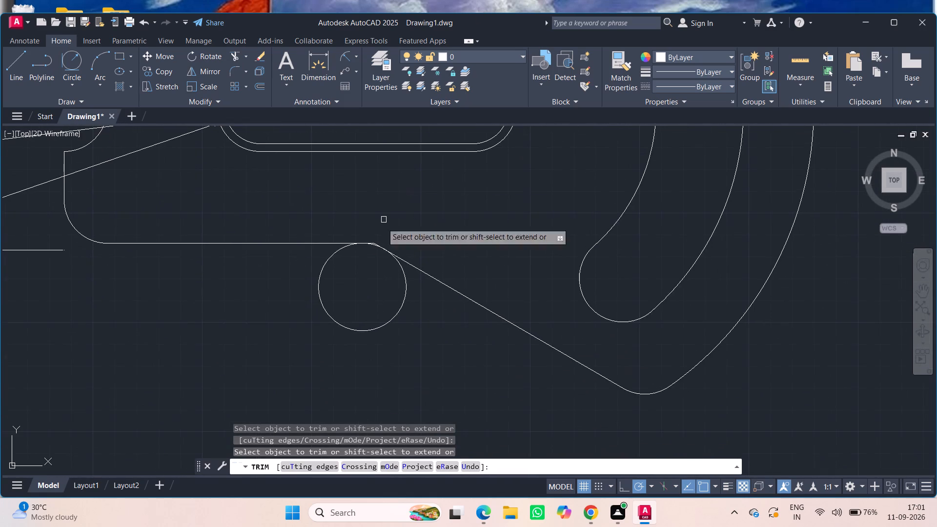
{"action": "scroll", "coordinate": [378, 266], "scroll_direction": "up", "scroll_amount": 3}
{"action": "left_click", "coordinate": [353, 243]}
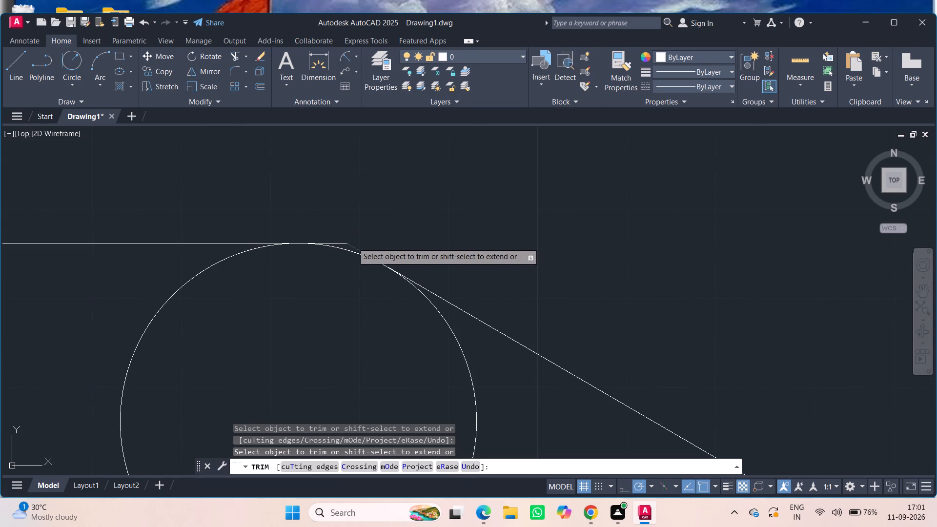
{"action": "left_click", "coordinate": [348, 242]}
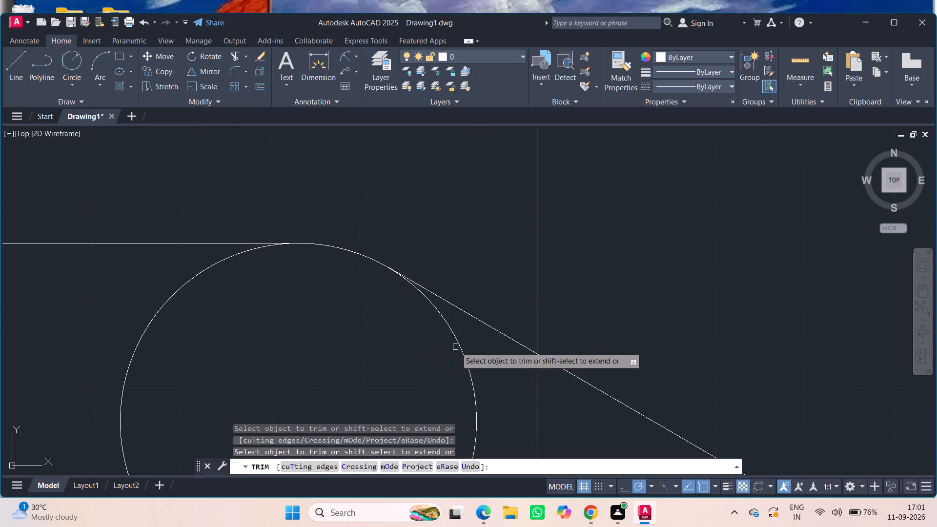
{"action": "left_click", "coordinate": [460, 346]}
Add an angular dimension between the upper horizontal edge and the upper sloped line, placed just beyond their junction.
{"action": "scroll", "coordinate": [479, 280], "scroll_direction": "down", "scroll_amount": 2}
{"action": "scroll", "coordinate": [586, 269], "scroll_direction": "down", "scroll_amount": 4}
{"action": "scroll", "coordinate": [583, 265], "scroll_direction": "up", "scroll_amount": 1}
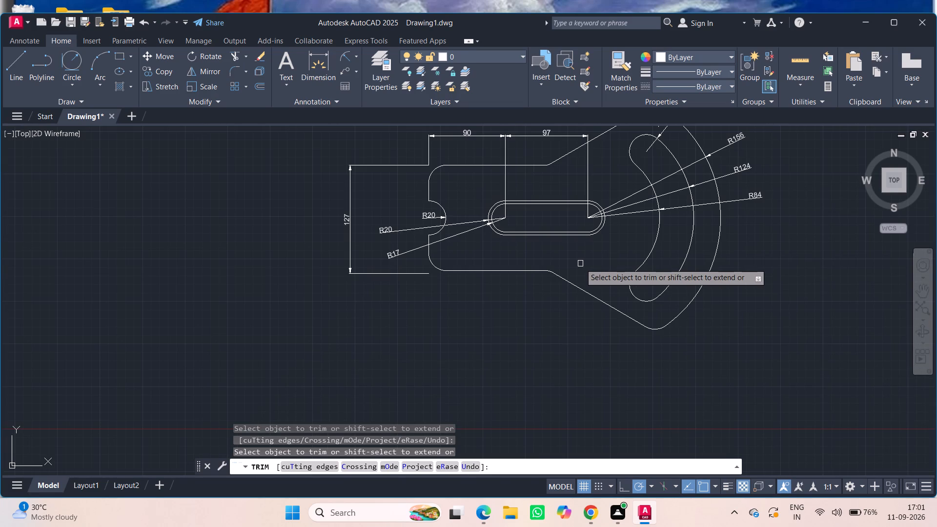
{"action": "middle_click_drag", "start_coordinate": [579, 256], "coordinate": [507, 294]}
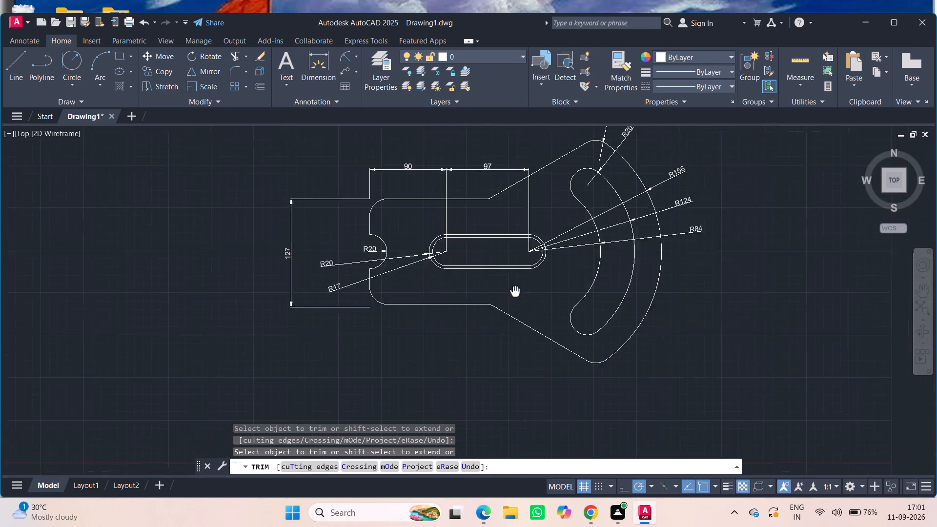
{"action": "middle_click_drag", "start_coordinate": [507, 294], "coordinate": [448, 340]}
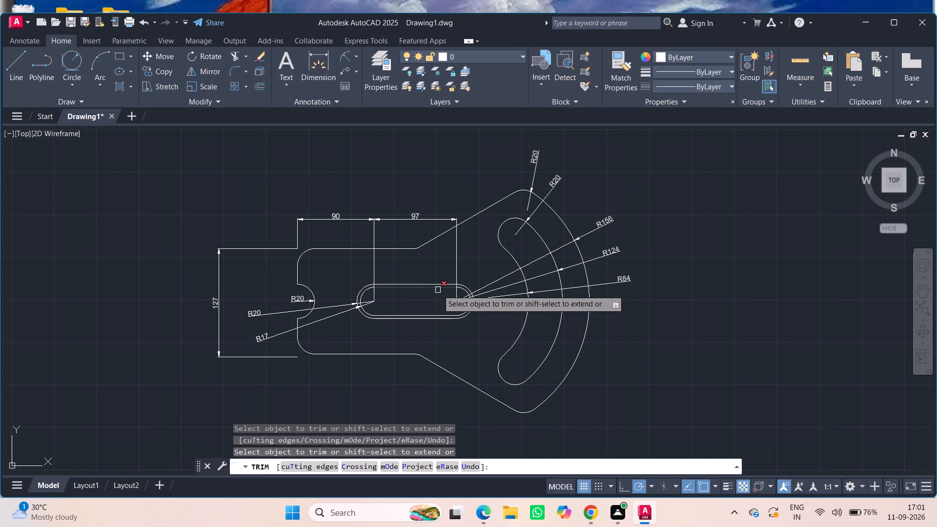
{"action": "left_click", "coordinate": [355, 51]}
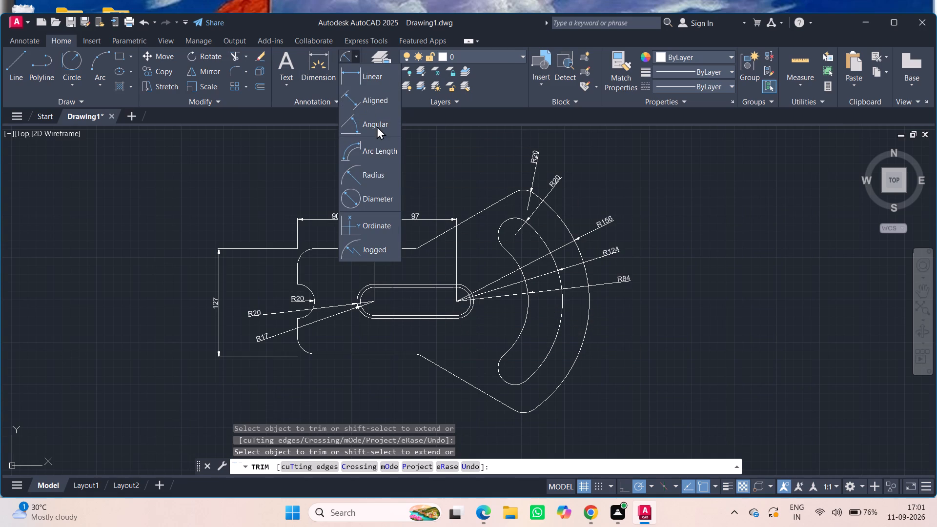
{"action": "left_click", "coordinate": [377, 126]}
{"action": "left_click", "coordinate": [397, 247]}
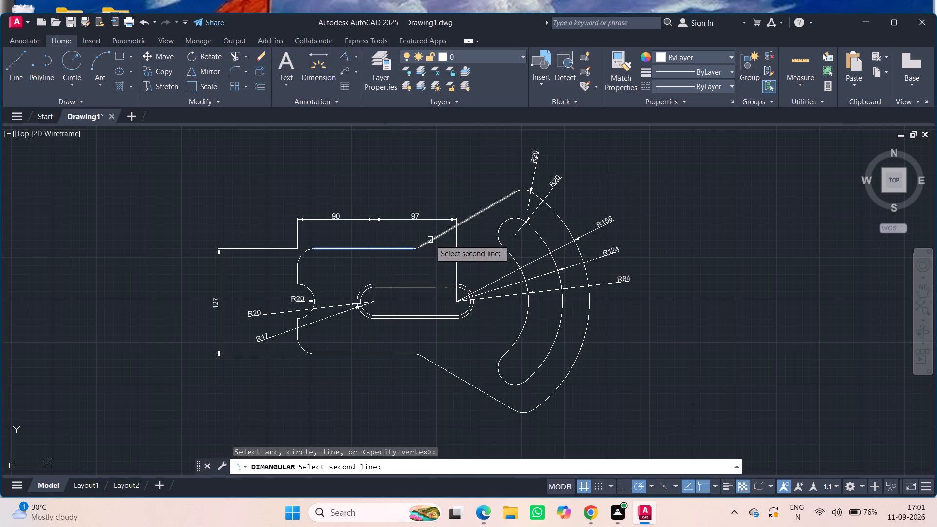
{"action": "left_click", "coordinate": [430, 240]}
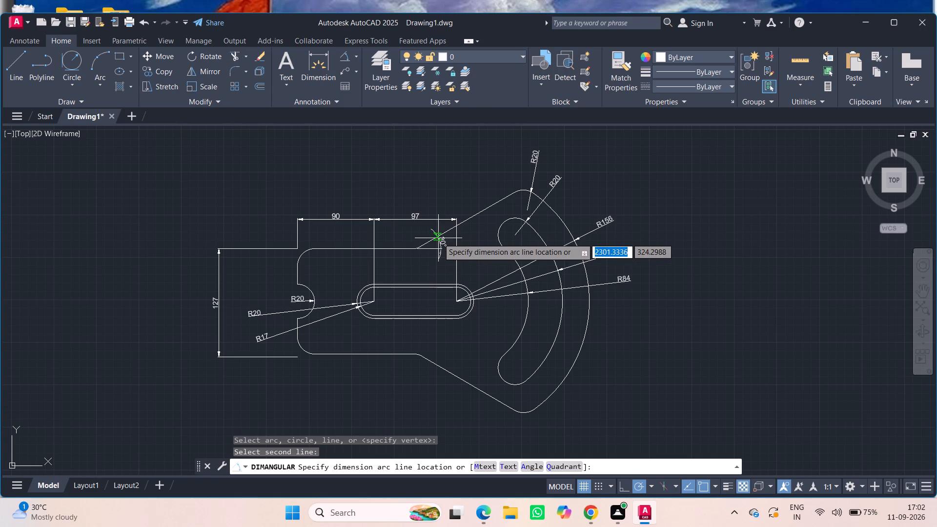
{"action": "left_click", "coordinate": [471, 234]}
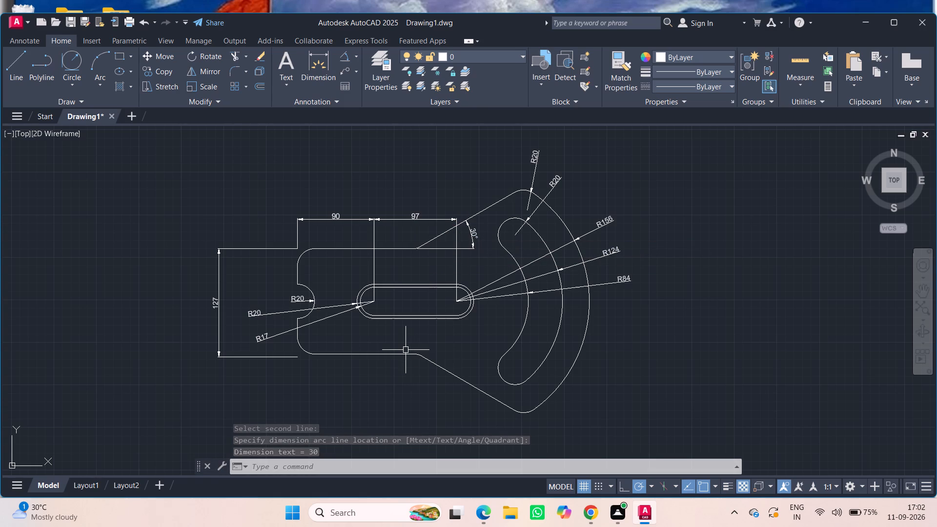
Fill the part's body with a blue-to-yellow gradient hatch, leaving both slots open.
{"action": "left_click", "coordinate": [121, 85]}
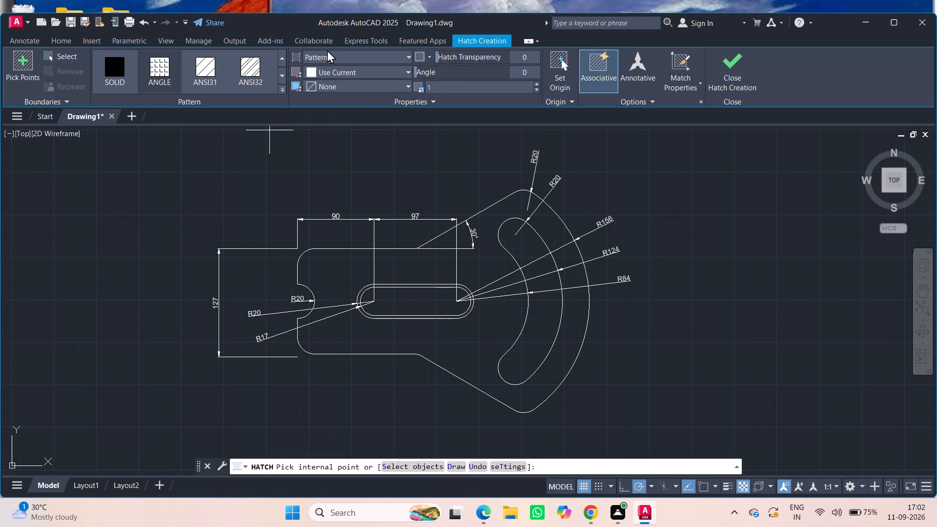
{"action": "left_click", "coordinate": [328, 50]}
{"action": "left_click", "coordinate": [336, 57]}
{"action": "left_click", "coordinate": [343, 81]}
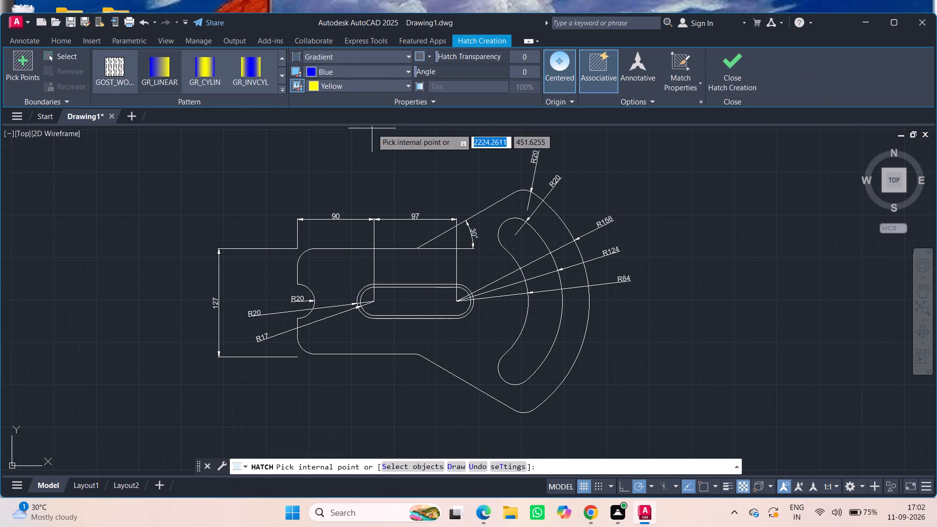
{"action": "left_click", "coordinate": [326, 283]}
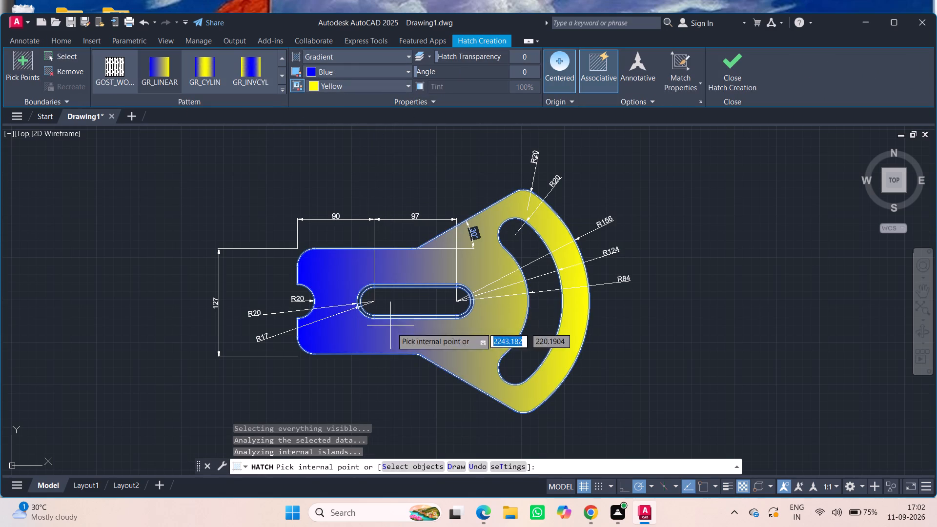
{"action": "left_click", "coordinate": [730, 66]}
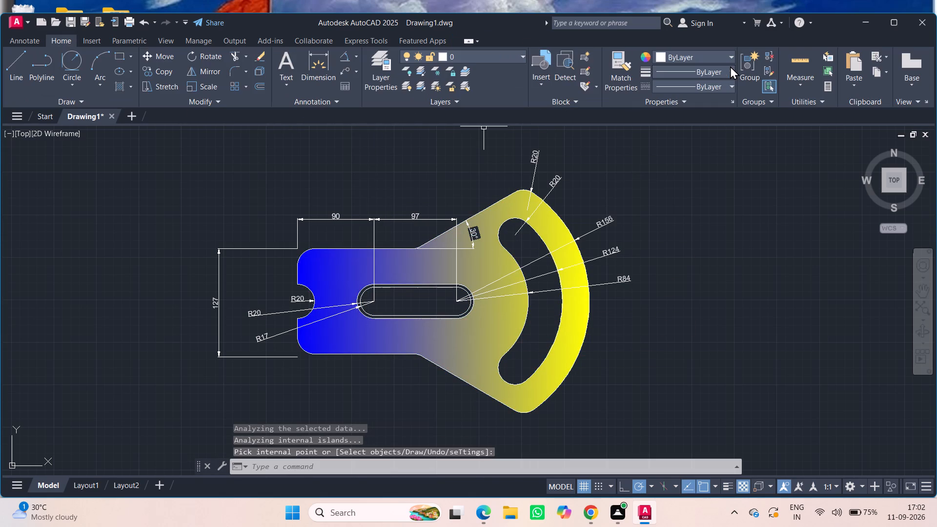
Fill the inner R17 slot with a solid red hatch, colour 205,32,39.
{"action": "left_click", "coordinate": [120, 87]}
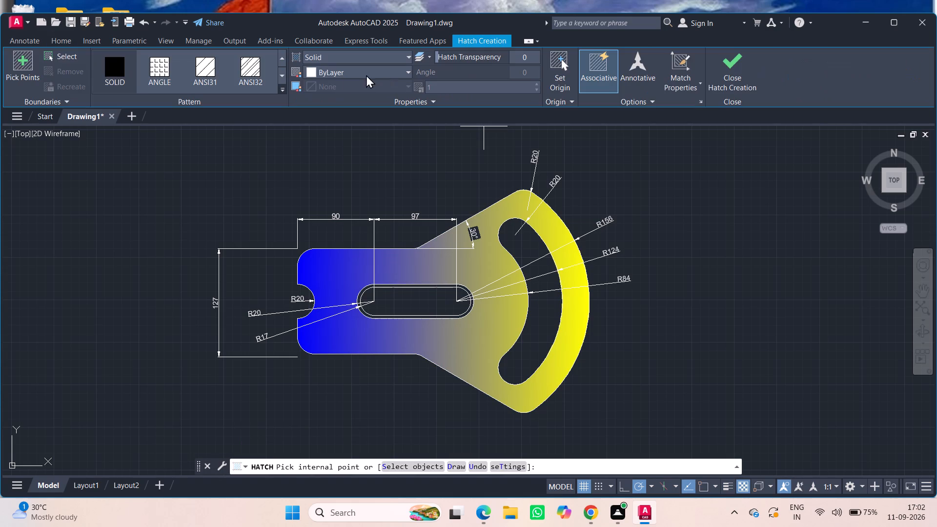
{"action": "left_click", "coordinate": [369, 55]}
{"action": "left_click", "coordinate": [374, 77]}
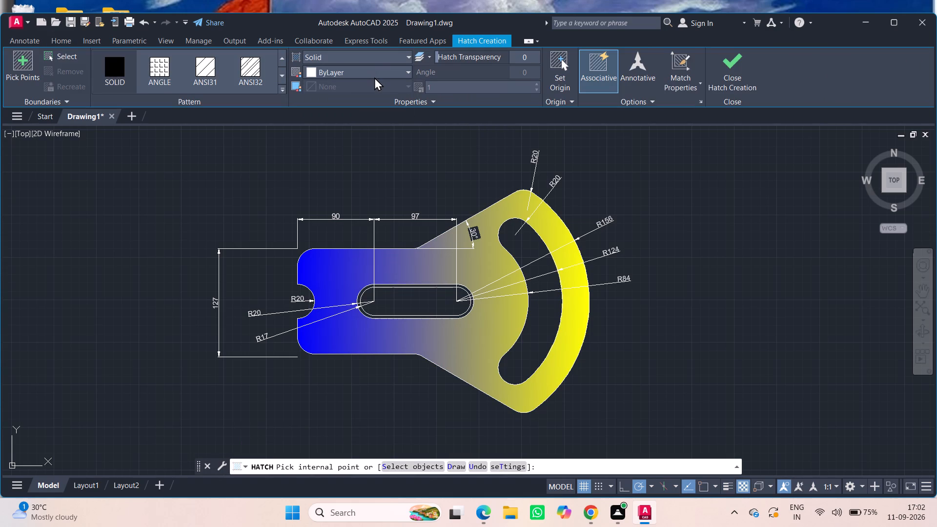
{"action": "left_click", "coordinate": [371, 68]}
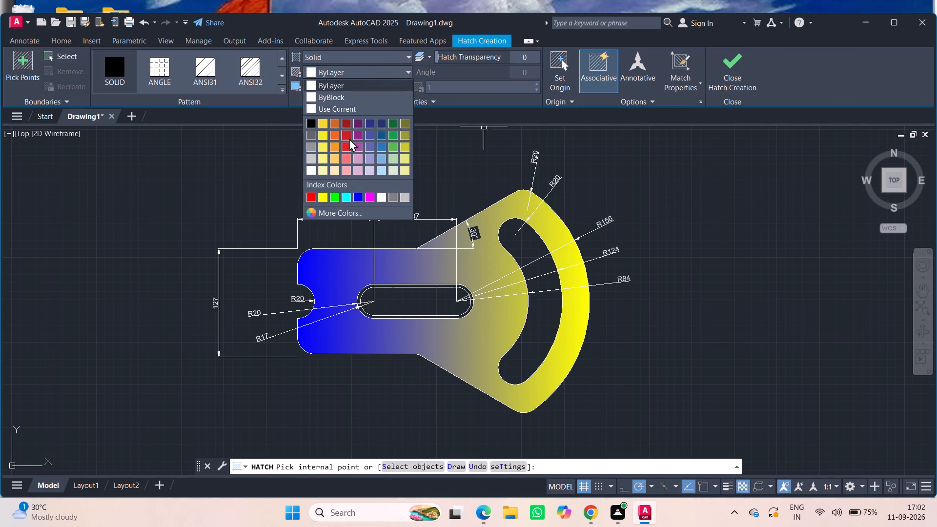
{"action": "left_click", "coordinate": [349, 138]}
{"action": "scroll", "coordinate": [404, 281], "scroll_direction": "up", "scroll_amount": 2}
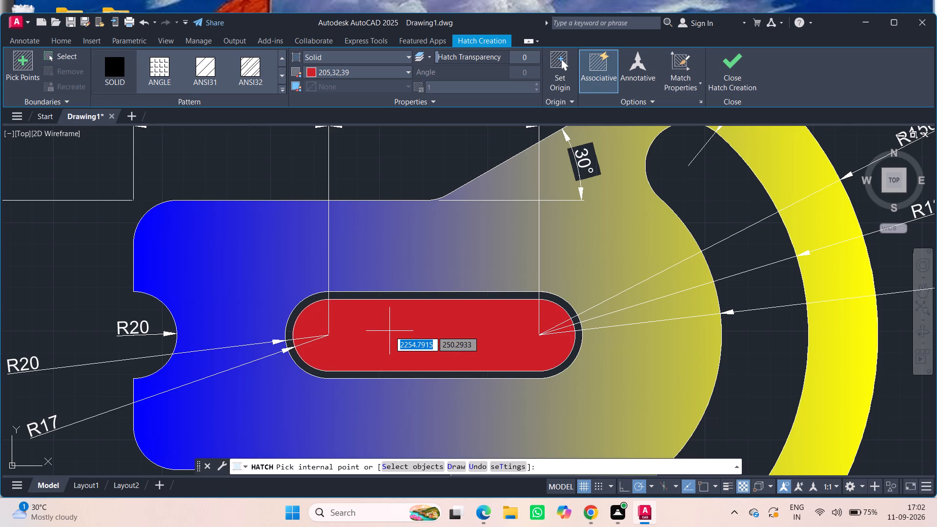
{"action": "left_click", "coordinate": [389, 331]}
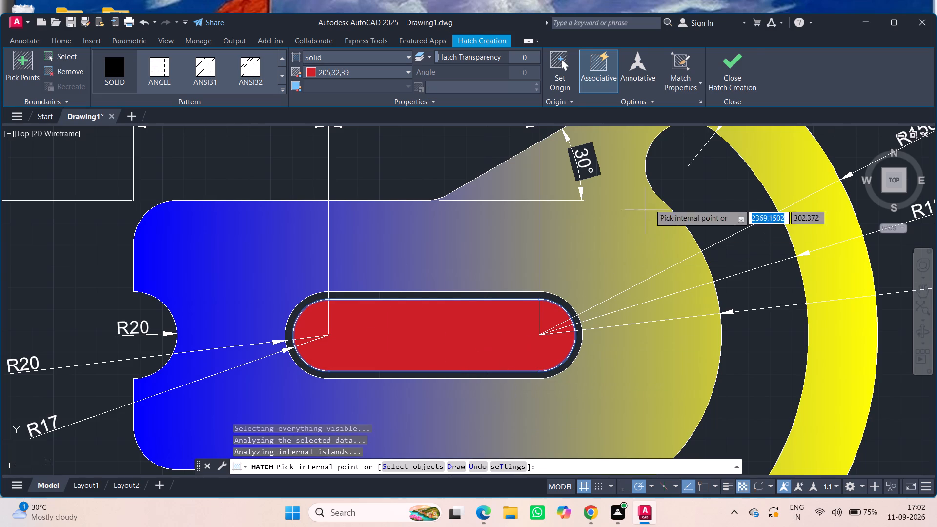
{"action": "left_click", "coordinate": [736, 65]}
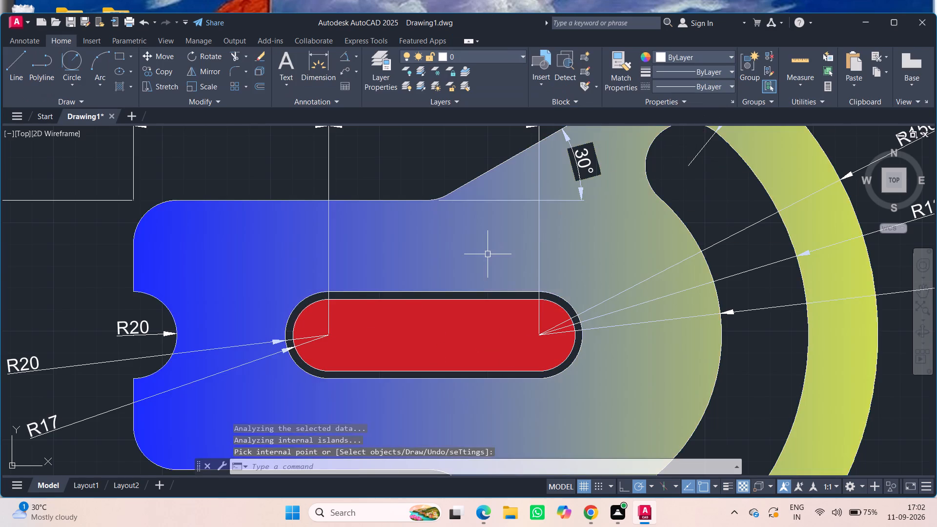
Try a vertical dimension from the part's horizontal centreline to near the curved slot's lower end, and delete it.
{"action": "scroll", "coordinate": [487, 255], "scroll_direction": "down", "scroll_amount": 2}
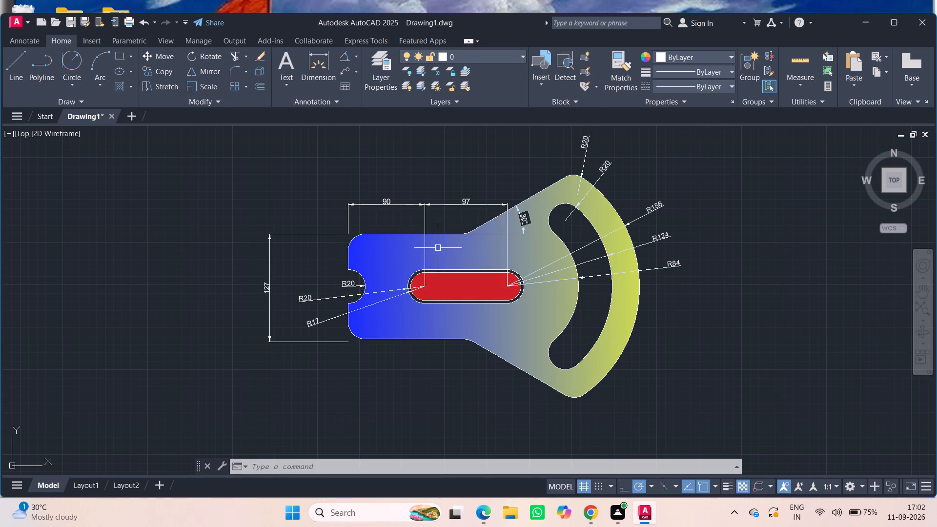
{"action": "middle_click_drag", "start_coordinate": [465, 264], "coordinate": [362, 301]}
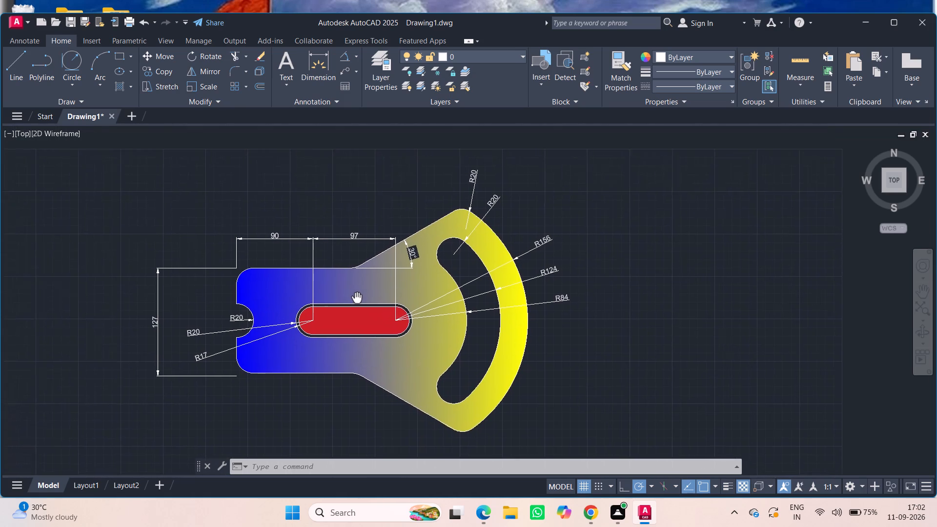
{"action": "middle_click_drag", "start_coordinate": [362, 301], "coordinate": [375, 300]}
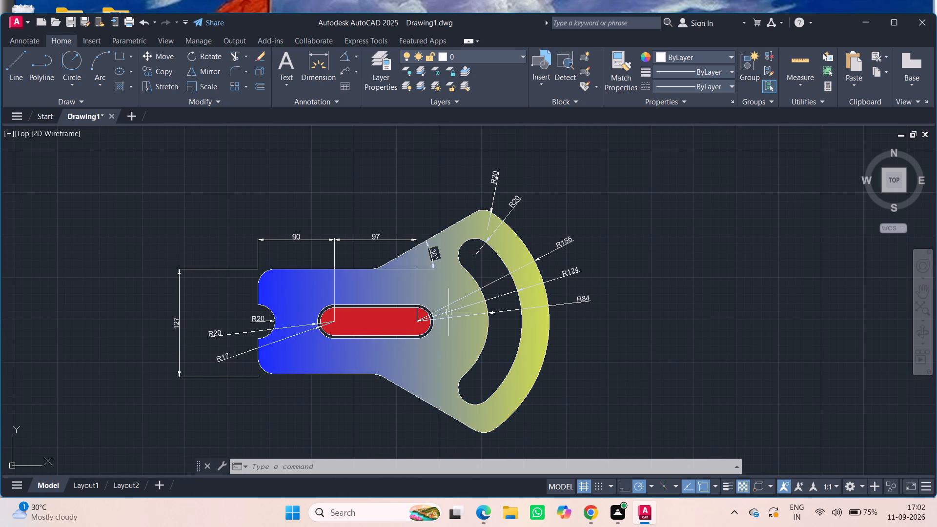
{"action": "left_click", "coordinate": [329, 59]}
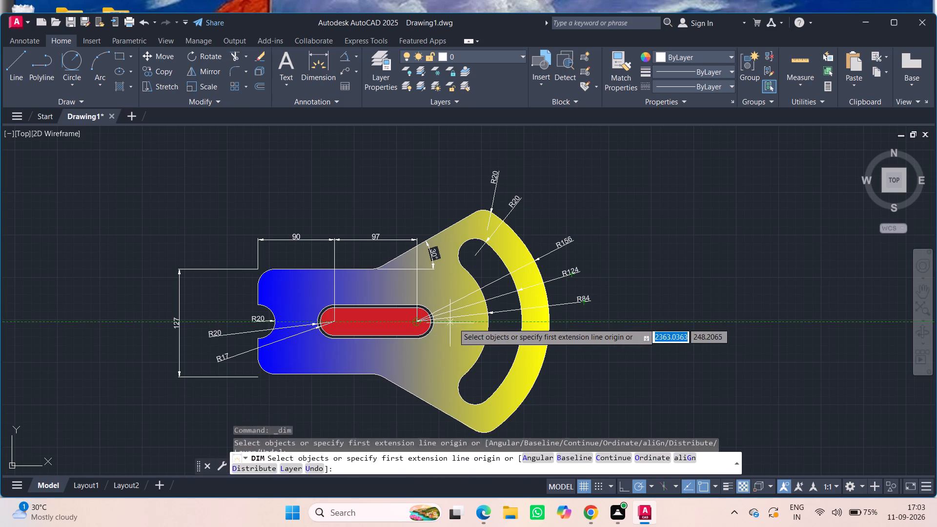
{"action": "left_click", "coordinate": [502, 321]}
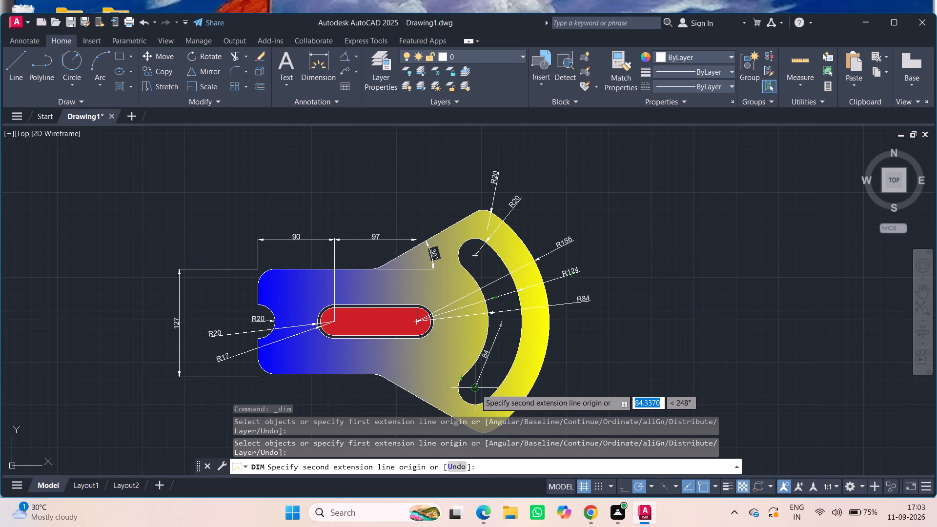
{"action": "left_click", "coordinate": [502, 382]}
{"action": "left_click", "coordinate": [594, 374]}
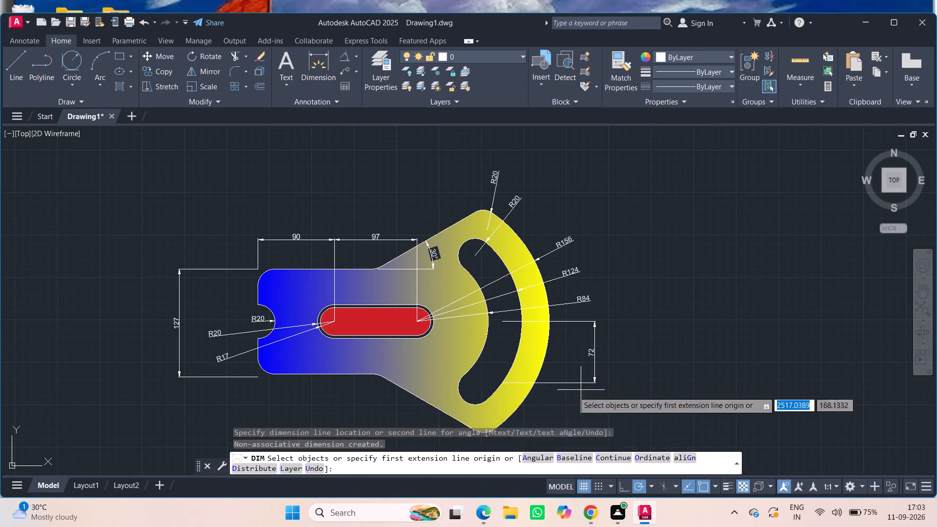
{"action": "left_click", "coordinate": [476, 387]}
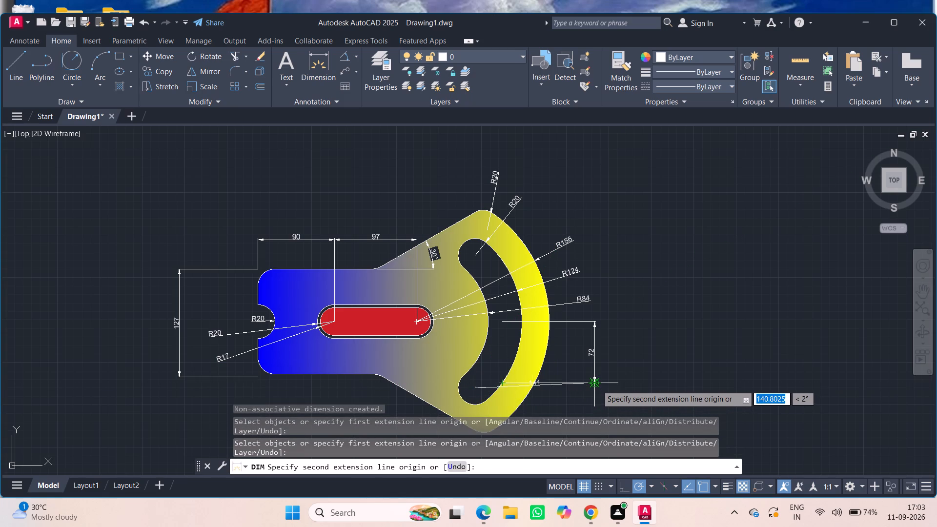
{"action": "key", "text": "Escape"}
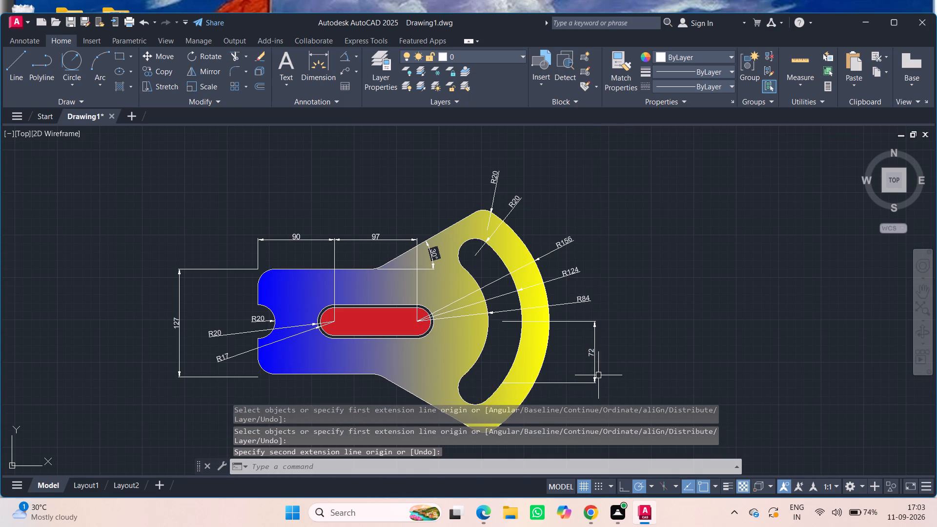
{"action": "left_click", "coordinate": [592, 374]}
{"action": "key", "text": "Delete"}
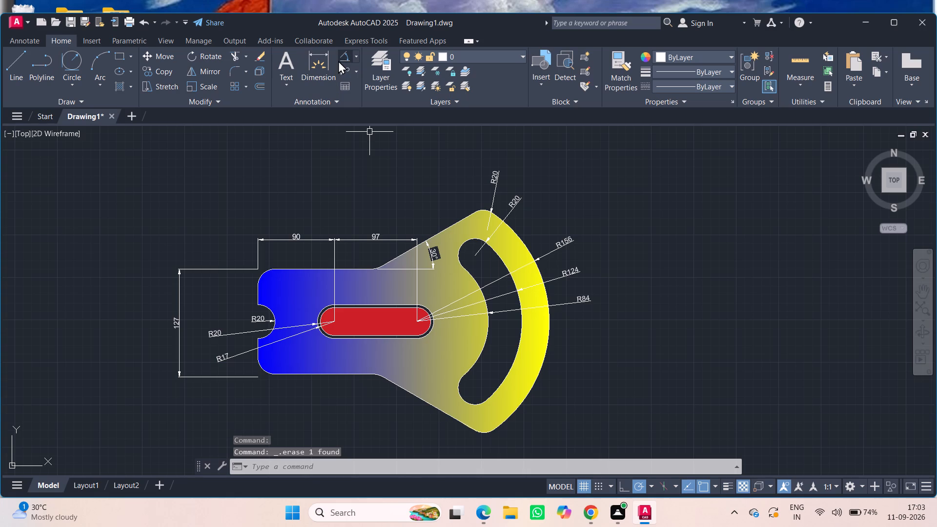
Dimension the vertical distance from the curved slot's lower end-arc centre to the part's horizontal centreline, placed outside the outer arc.
{"action": "left_click", "coordinate": [304, 59]}
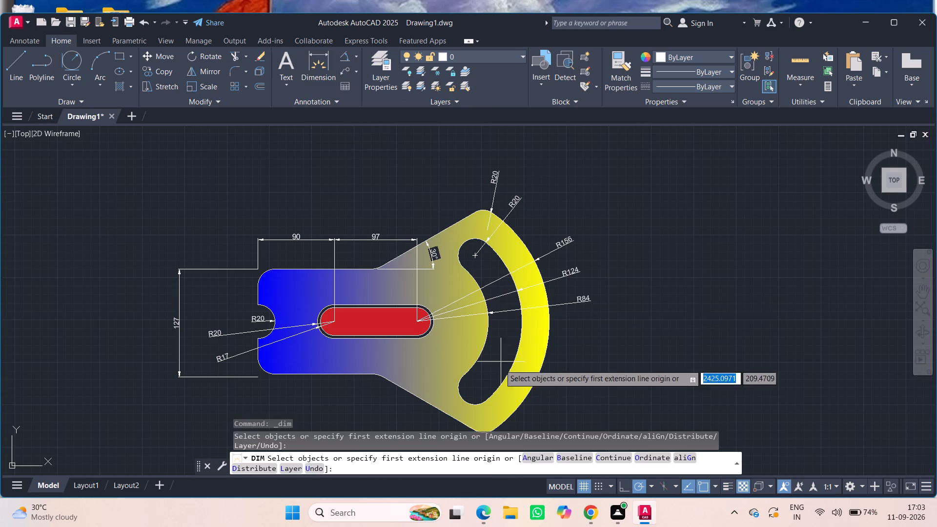
{"action": "left_click", "coordinate": [474, 387]}
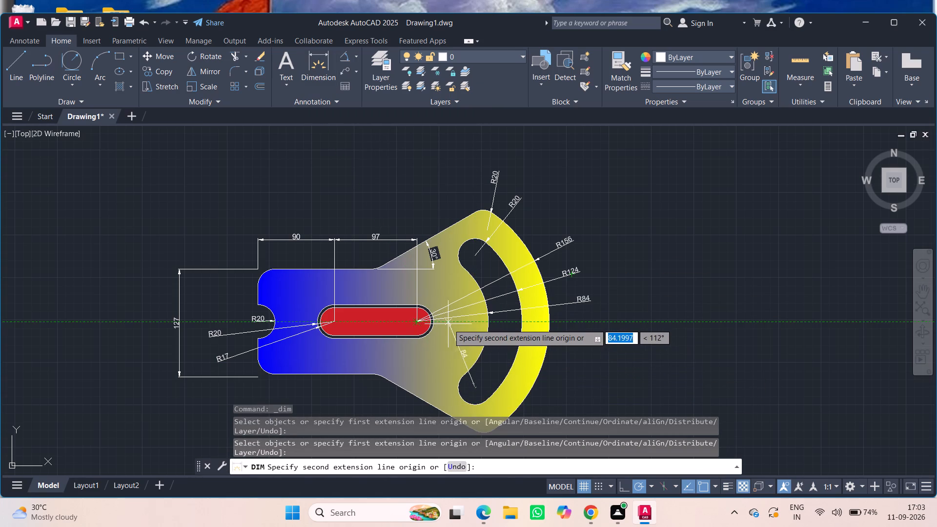
{"action": "left_click", "coordinate": [475, 321]}
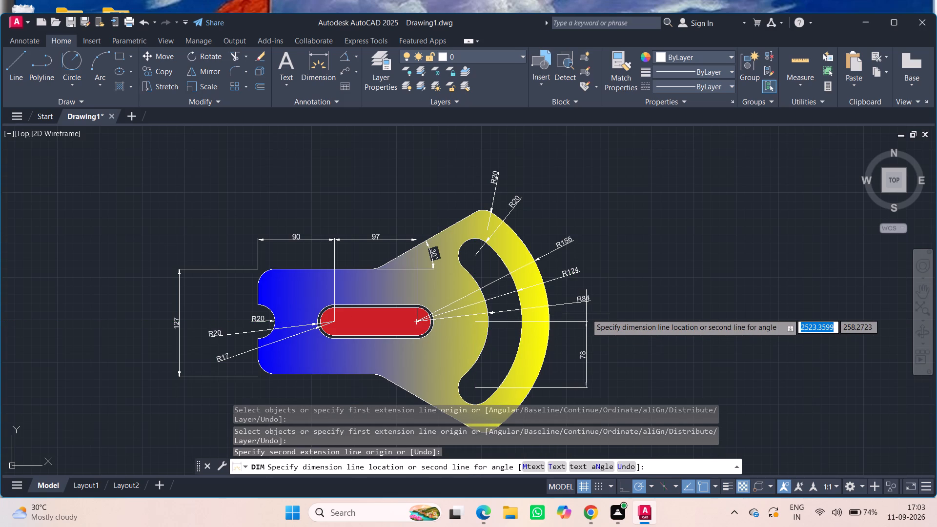
{"action": "left_click", "coordinate": [586, 313]}
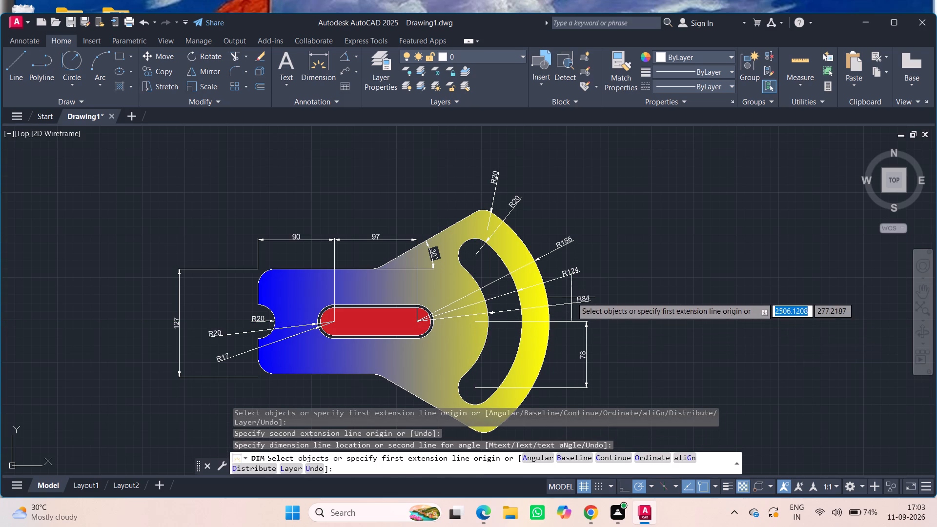
{"action": "middle_click_drag", "start_coordinate": [571, 296], "coordinate": [576, 265]}
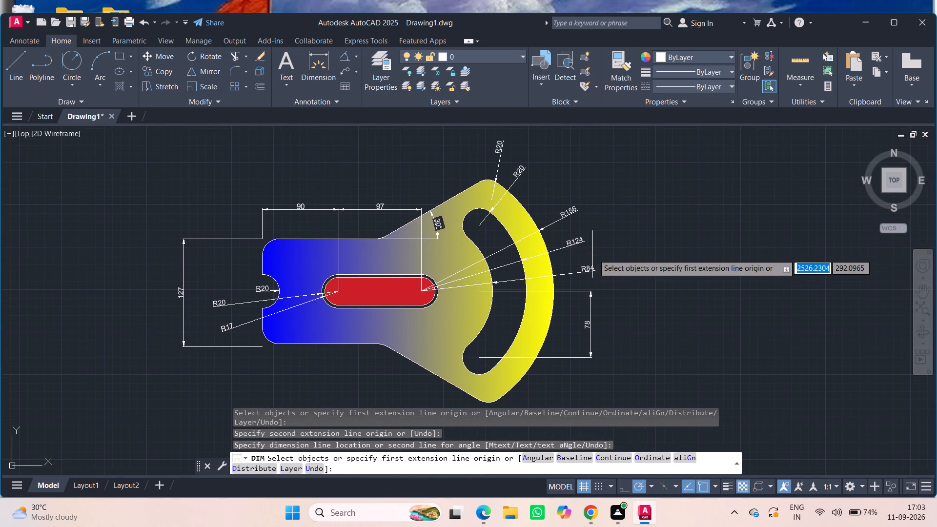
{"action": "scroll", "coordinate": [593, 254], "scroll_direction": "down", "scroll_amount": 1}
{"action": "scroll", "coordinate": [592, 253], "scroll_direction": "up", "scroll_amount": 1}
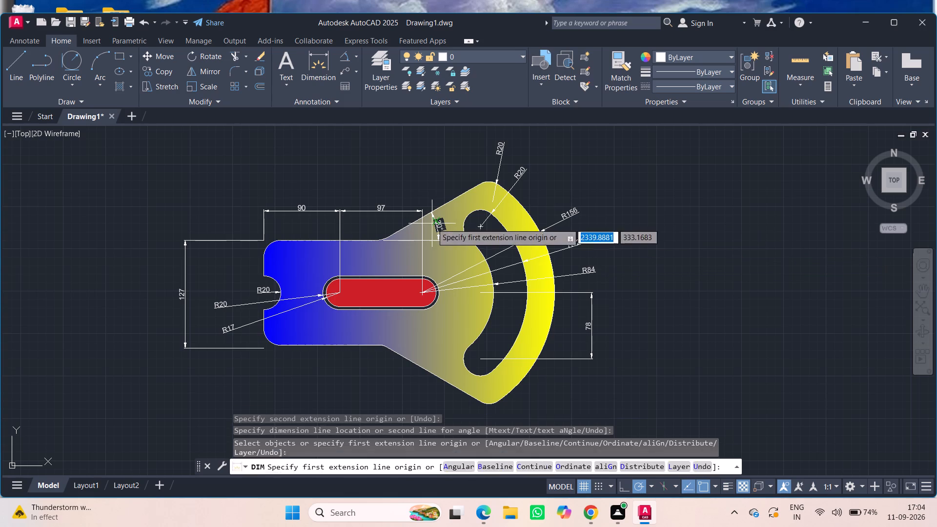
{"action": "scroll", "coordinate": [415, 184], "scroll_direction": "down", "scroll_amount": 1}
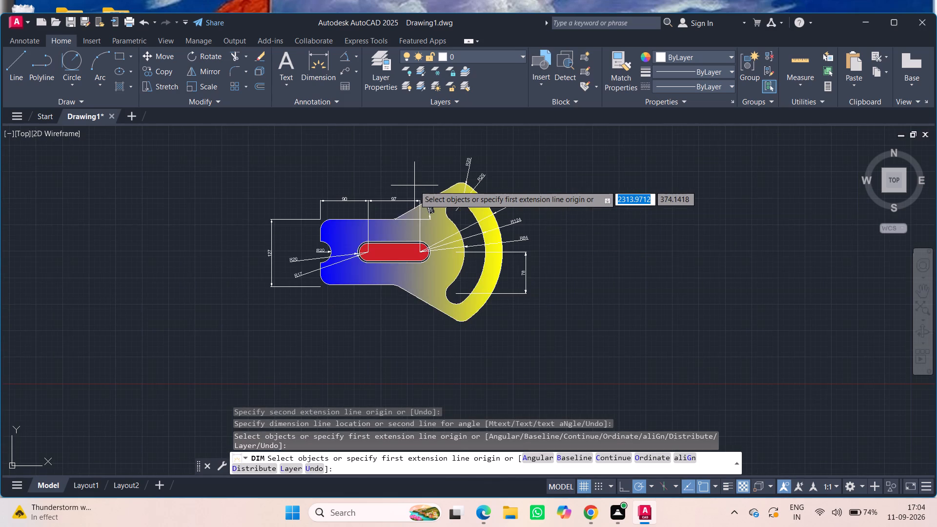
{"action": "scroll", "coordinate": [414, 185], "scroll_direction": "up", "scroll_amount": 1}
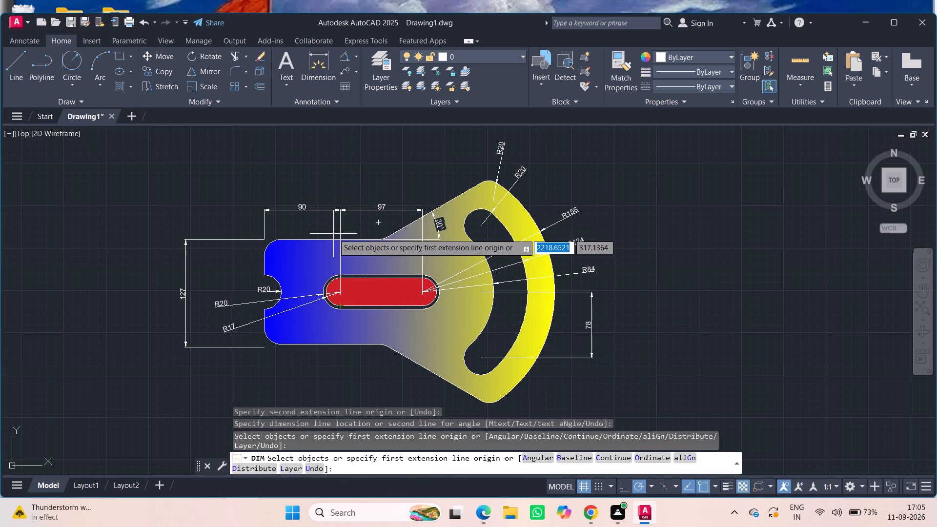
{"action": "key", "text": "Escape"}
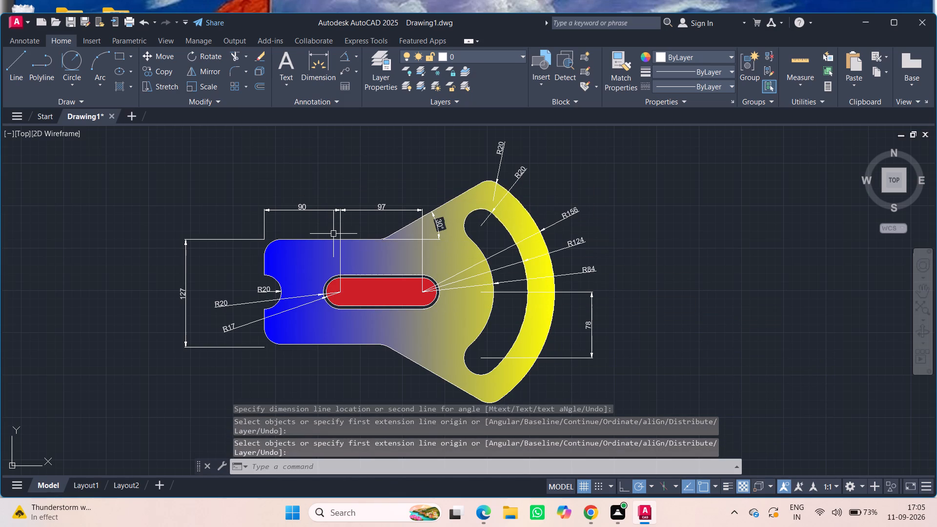
Start plotting the drawing from model space, using the DWG To PDF.pc3 plotter.
{"action": "type", "text": "LOG"}
{"action": "left_click", "coordinate": [362, 268]}
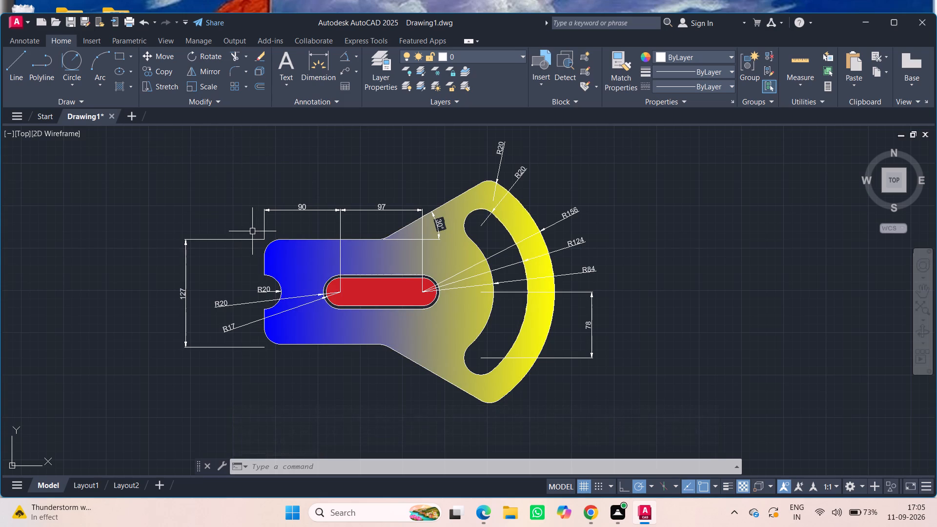
{"action": "type", "text": "PLOGT"}
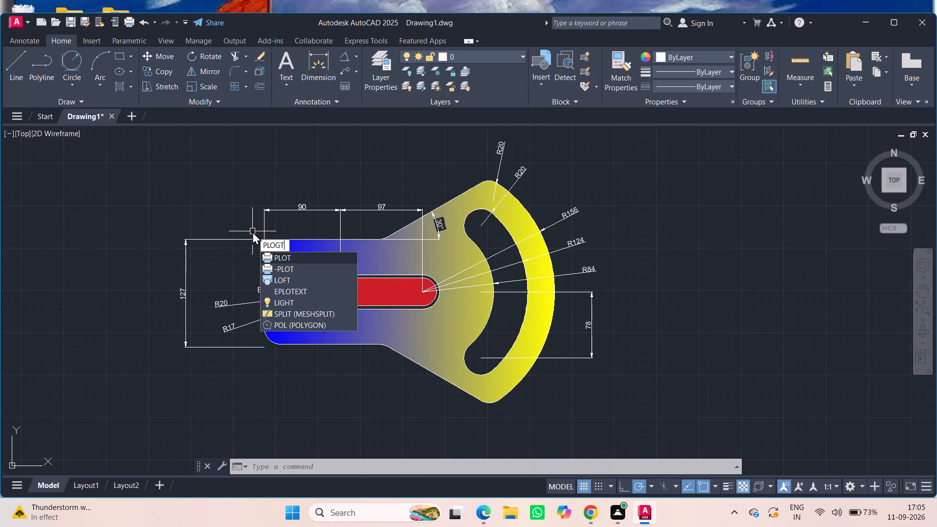
{"action": "left_click", "coordinate": [284, 258]}
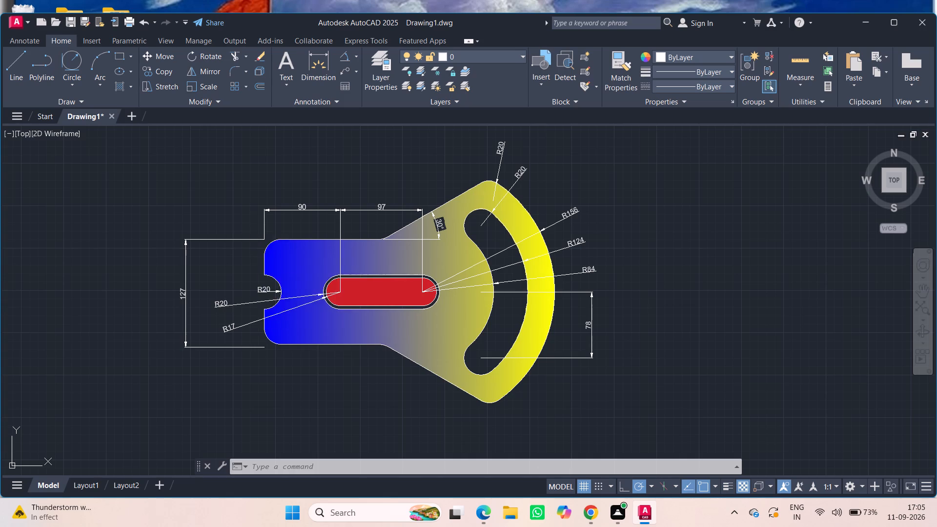
{"action": "left_click", "coordinate": [350, 165]}
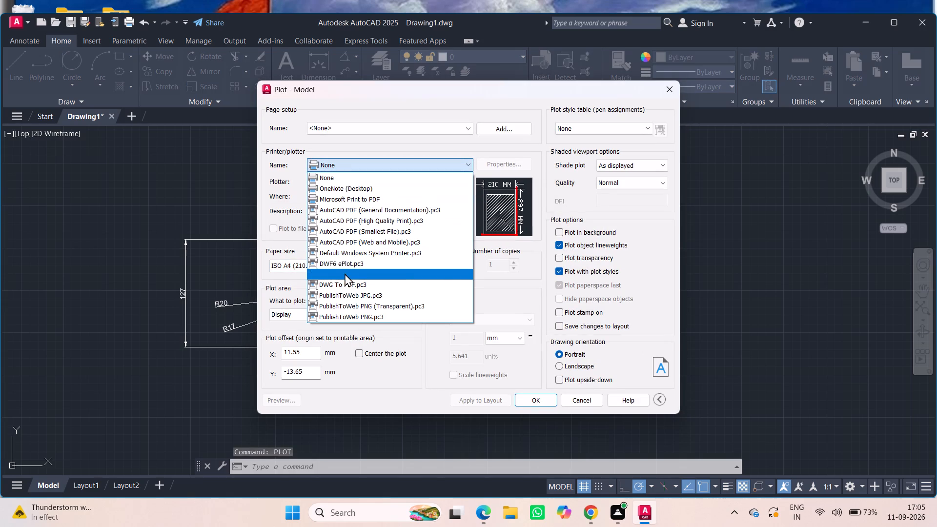
{"action": "left_click", "coordinate": [345, 285]}
Set the plot area to a window enclosing the whole dimensioned part, and make the drawing orientation landscape.
{"action": "left_click", "coordinate": [301, 309]}
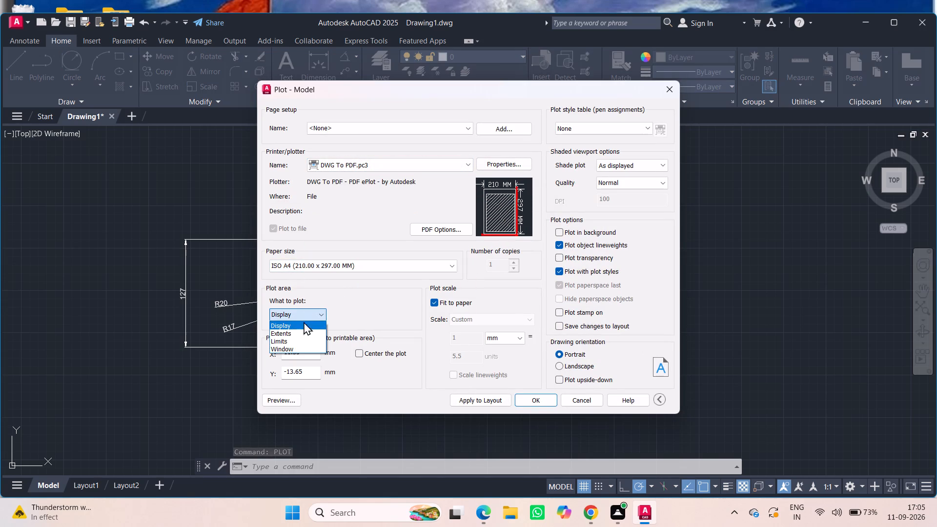
{"action": "left_click", "coordinate": [302, 347]}
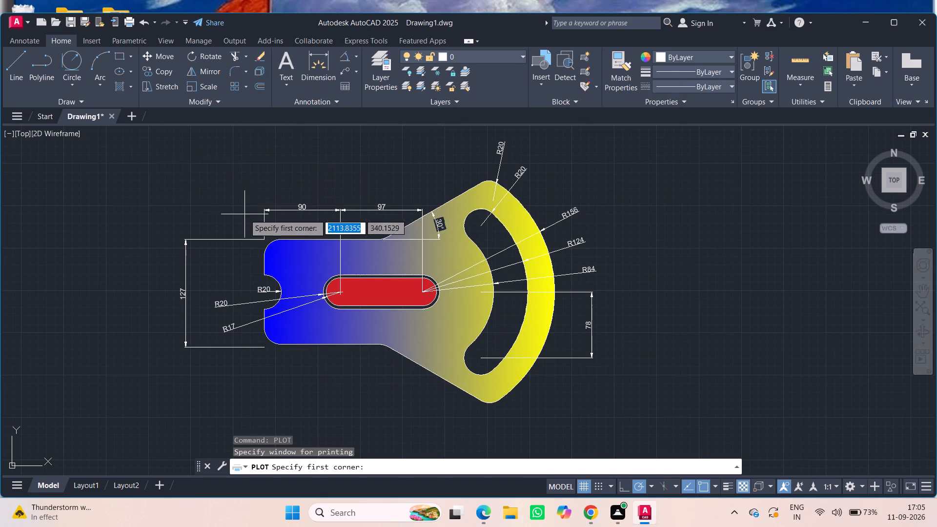
{"action": "scroll", "coordinate": [248, 213], "scroll_direction": "up", "scroll_amount": 1}
{"action": "scroll", "coordinate": [261, 205], "scroll_direction": "down", "scroll_amount": 2}
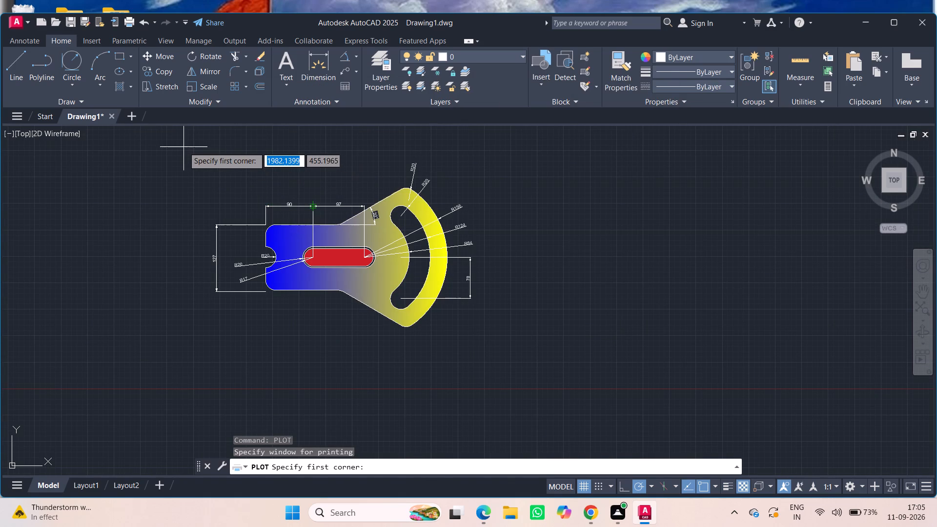
{"action": "left_click_drag", "start_coordinate": [183, 142], "coordinate": [290, 150]}
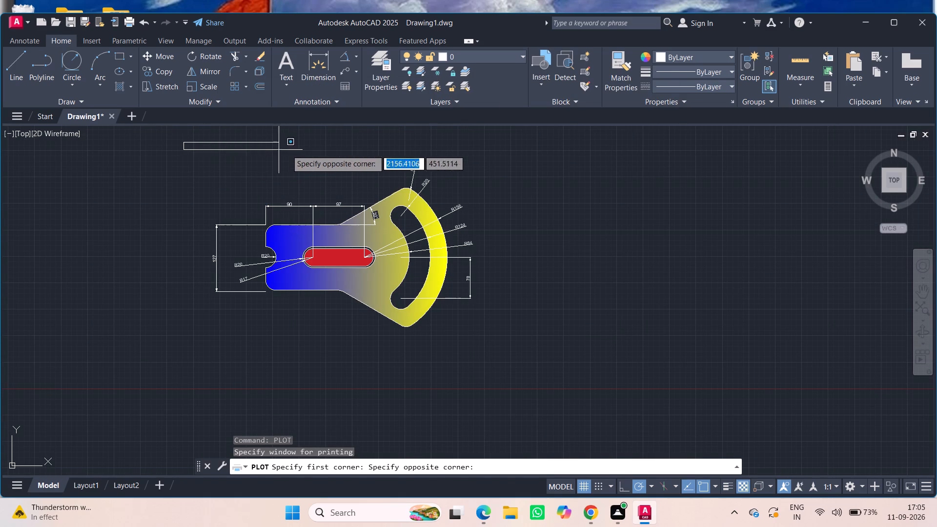
{"action": "left_click_drag", "start_coordinate": [290, 150], "coordinate": [520, 347]}
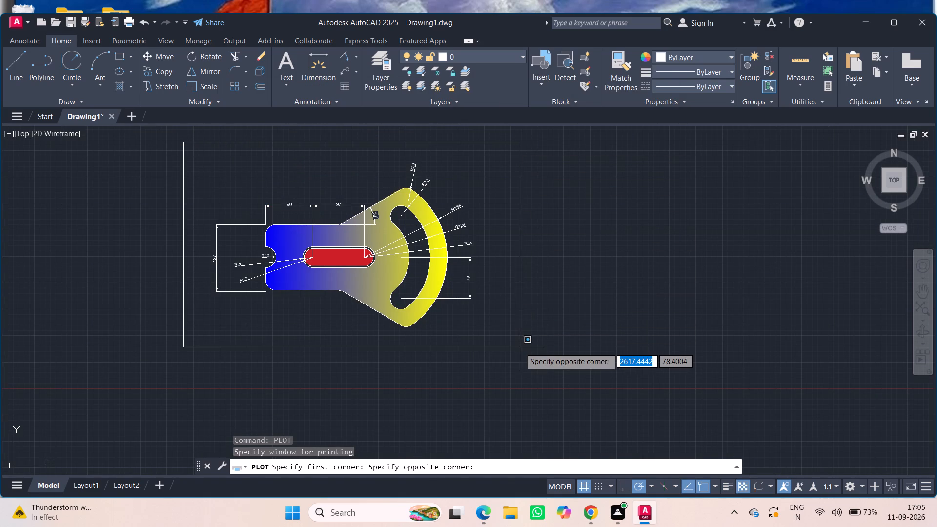
{"action": "left_click", "coordinate": [520, 347]}
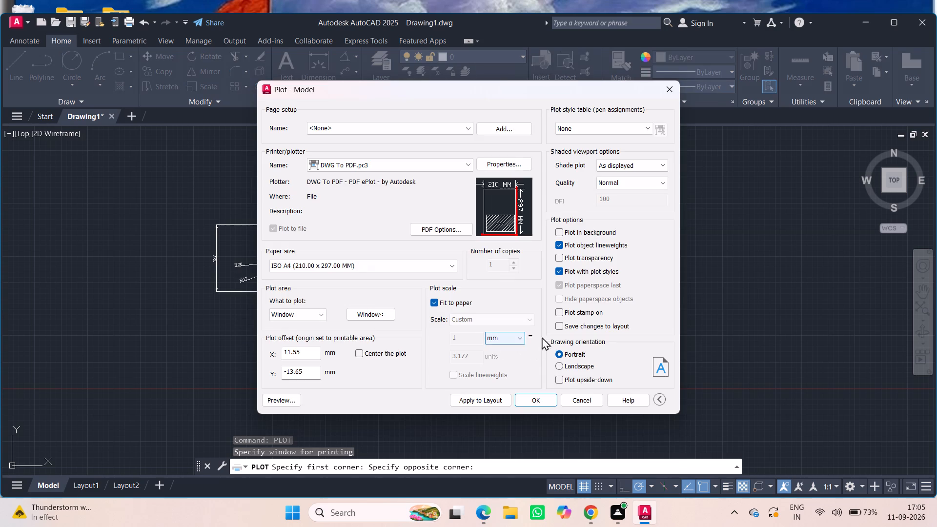
{"action": "left_click", "coordinate": [559, 363]}
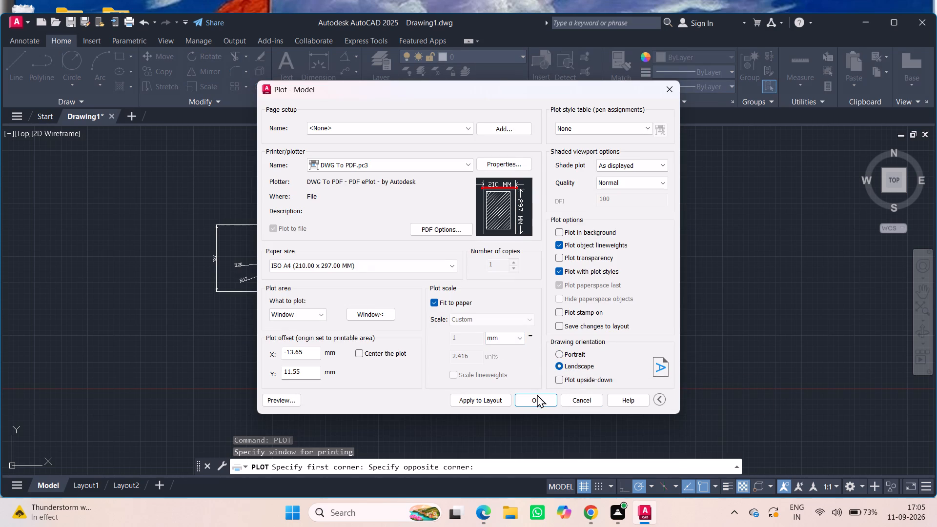
Plot to a PDF file named "Slotted lever arm PDF" in Documents, and return from the opened PDF to the drawing.
{"action": "left_click", "coordinate": [536, 396]}
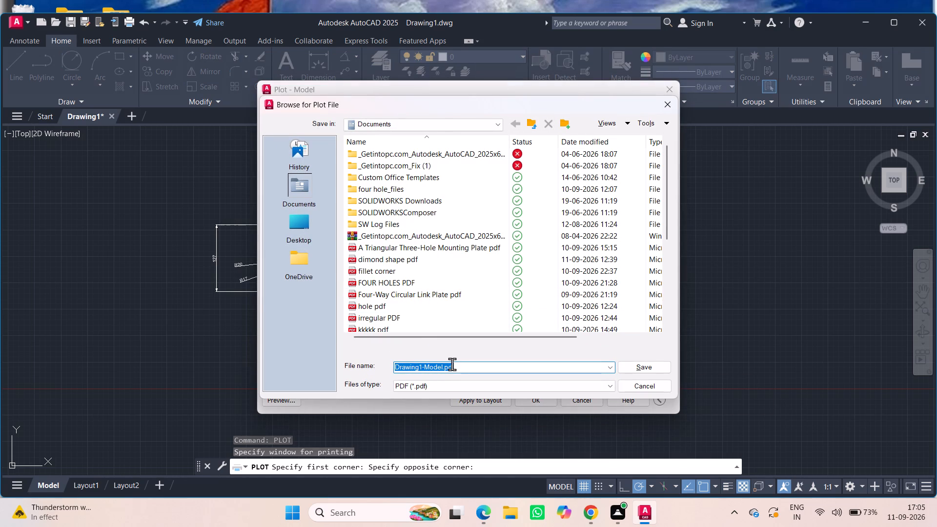
{"action": "scroll", "coordinate": [429, 266], "scroll_direction": "down", "scroll_amount": 2}
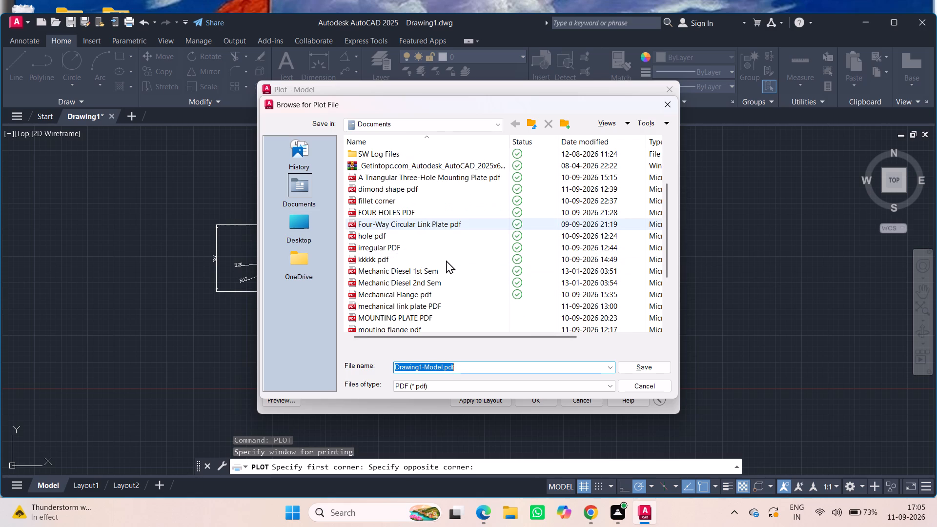
{"action": "scroll", "coordinate": [446, 260], "scroll_direction": "down", "scroll_amount": 4}
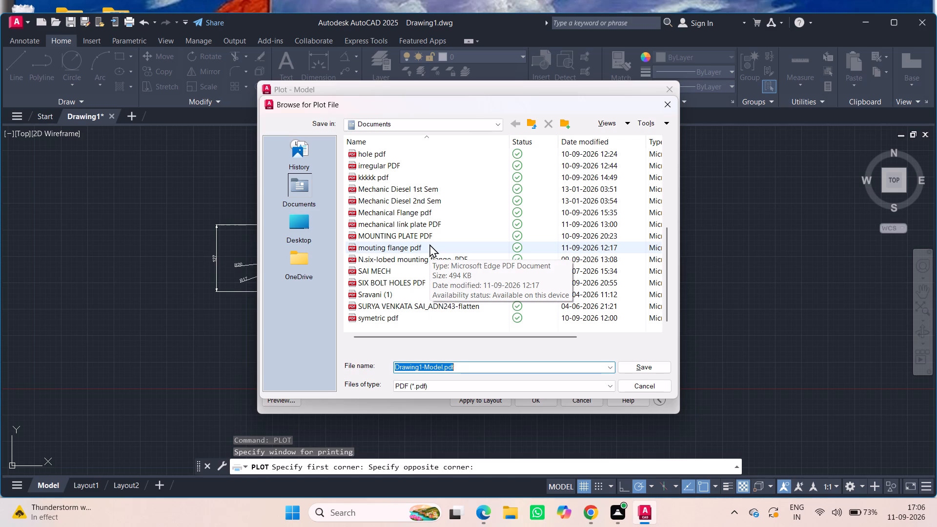
{"action": "type", "text": "SLOYT"}
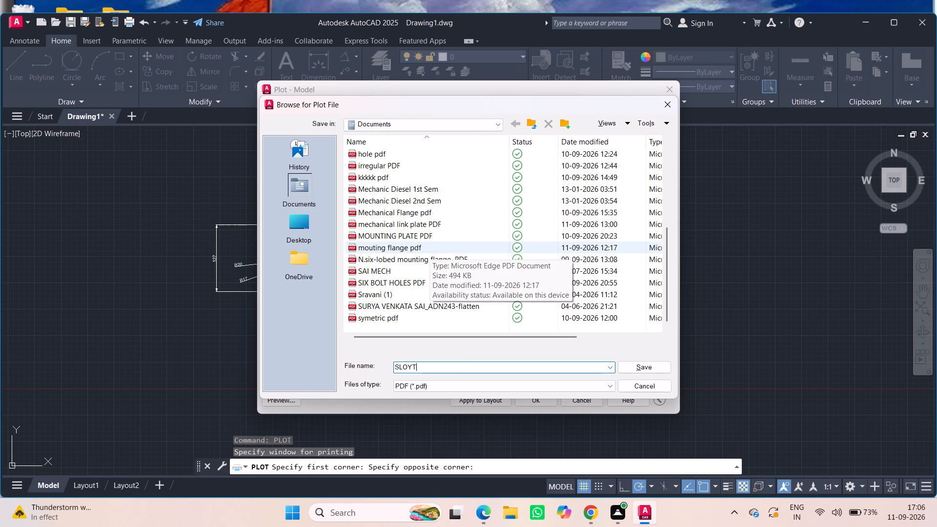
{"action": "key", "text": "BackSpace"}
{"action": "key", "text": "BackSpace"}
{"action": "key", "text": "BackSpace"}
{"action": "key", "text": "BackSpace"}
{"action": "type", "text": "lo"}
{"action": "type", "text": "tted"}
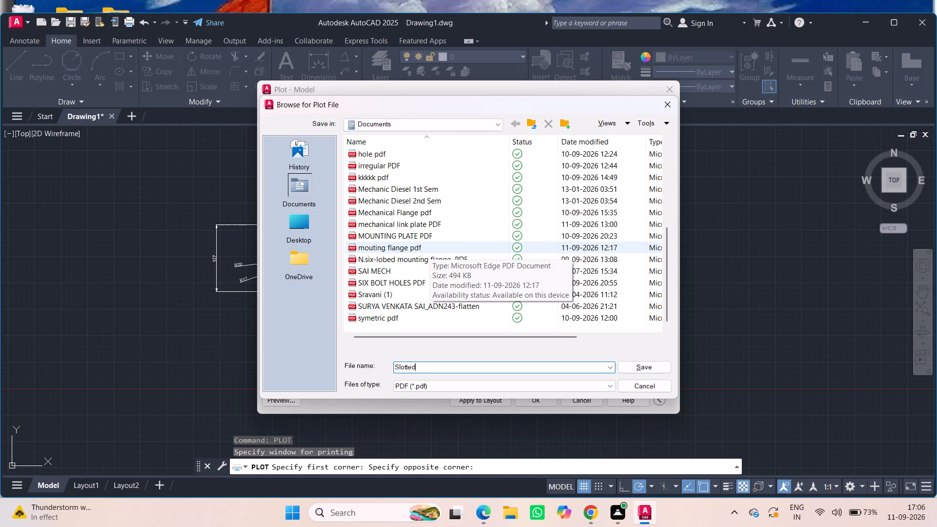
{"action": "key", "text": "space"}
{"action": "type", "text": "lever"}
{"action": "key", "text": "space"}
{"action": "type", "text": "arm"}
{"action": "key", "text": "space"}
{"action": "type", "text": "PDF"}
{"action": "left_click", "coordinate": [630, 370]}
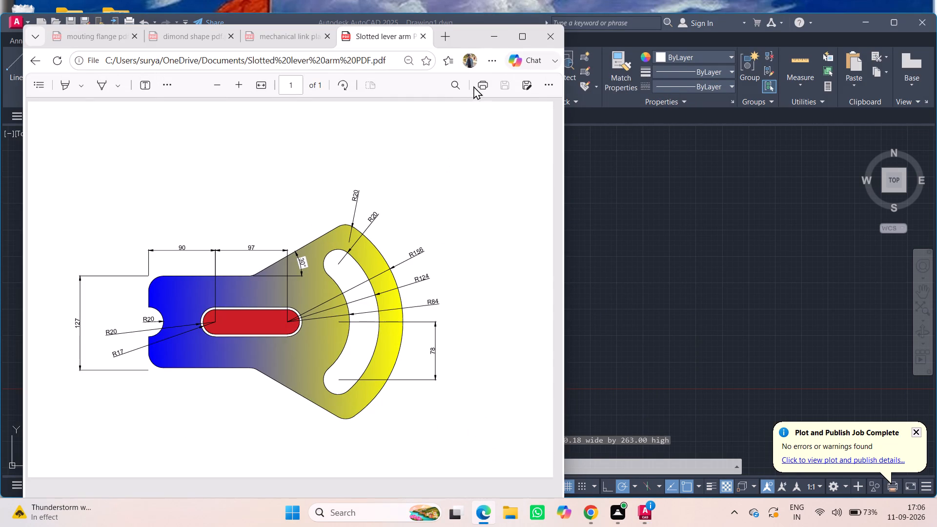
{"action": "left_click", "coordinate": [498, 36]}
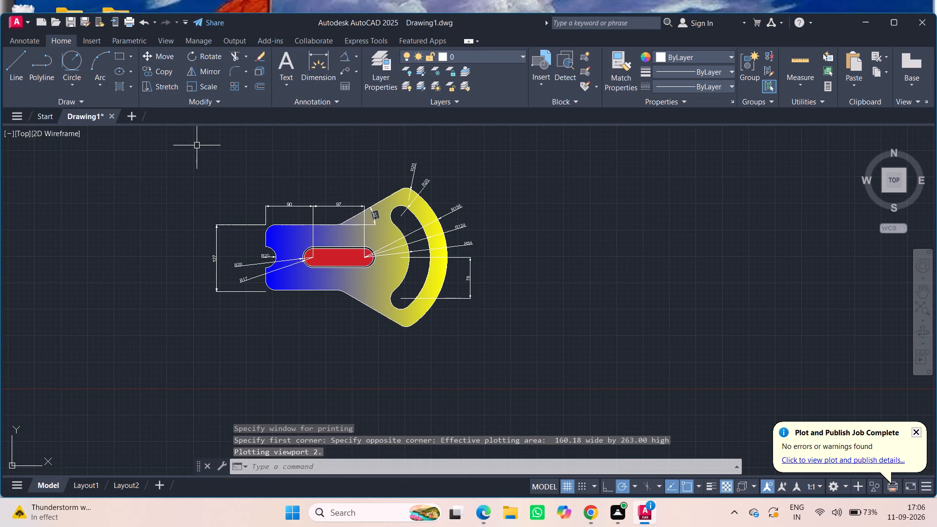
Save the drawing in Documents as "Slotted lever arm DWG" and dismiss the web and mobile apps notice.
{"action": "key", "text": "ctrl+s"}
{"action": "key", "text": "BackSpace"}
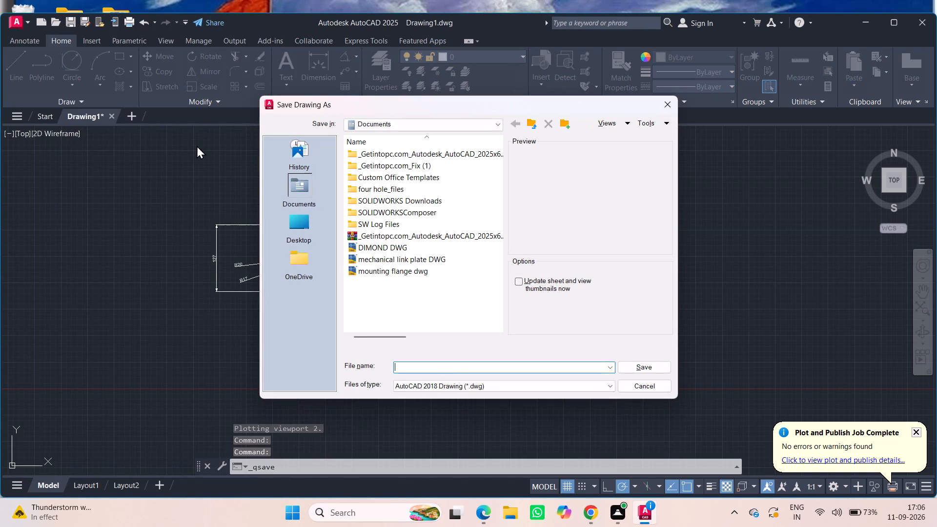
{"action": "type", "text": "SLO"}
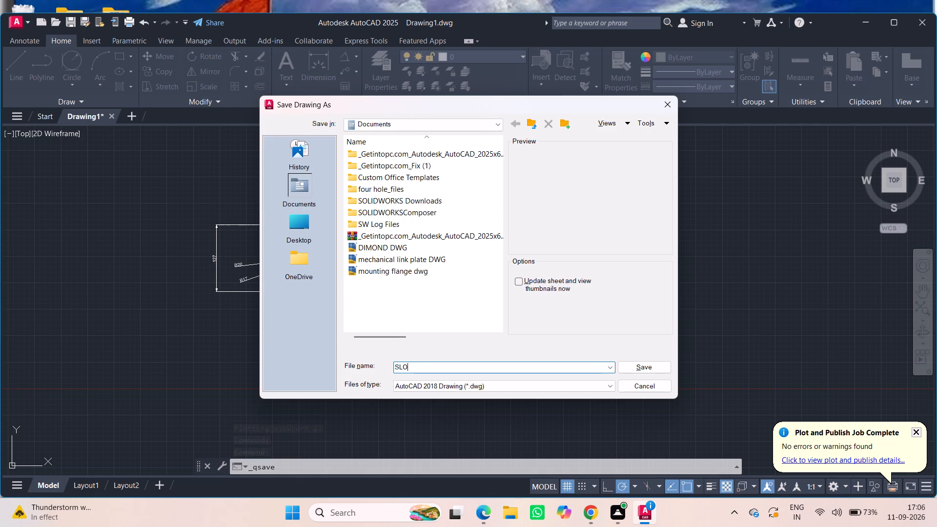
{"action": "key", "text": "BackSpace"}
{"action": "key", "text": "BackSpace"}
{"action": "type", "text": "lotted"}
{"action": "key", "text": "space"}
{"action": "type", "text": "lever arm"}
{"action": "key", "text": "space"}
{"action": "type", "text": "DWG"}
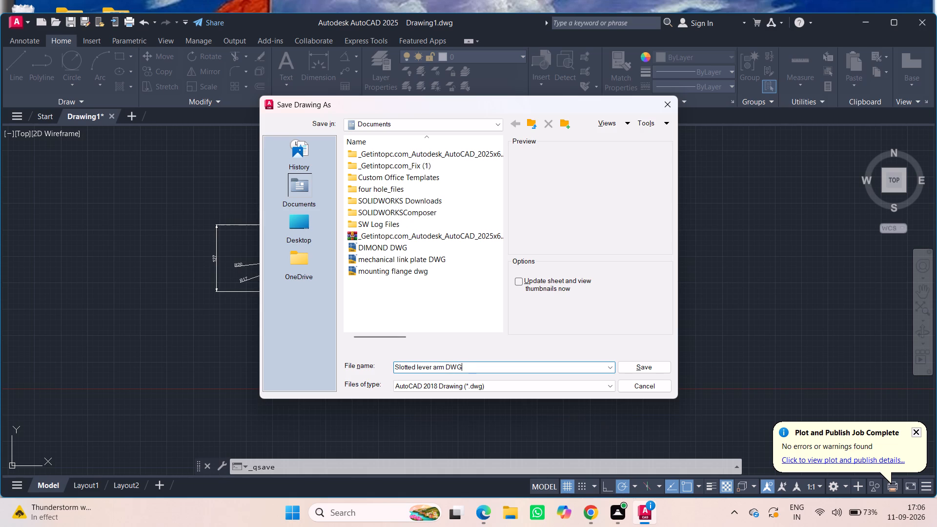
{"action": "left_click", "coordinate": [647, 364]}
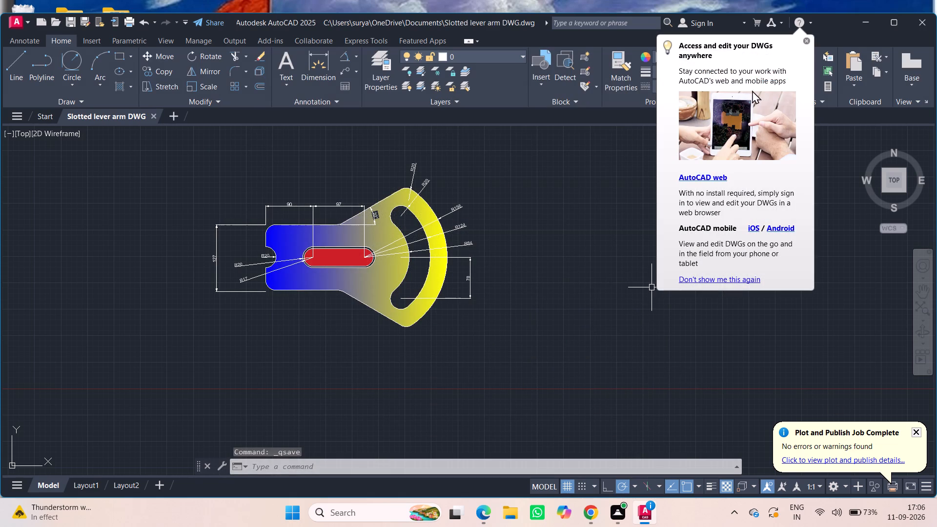
{"action": "left_click", "coordinate": [810, 39]}
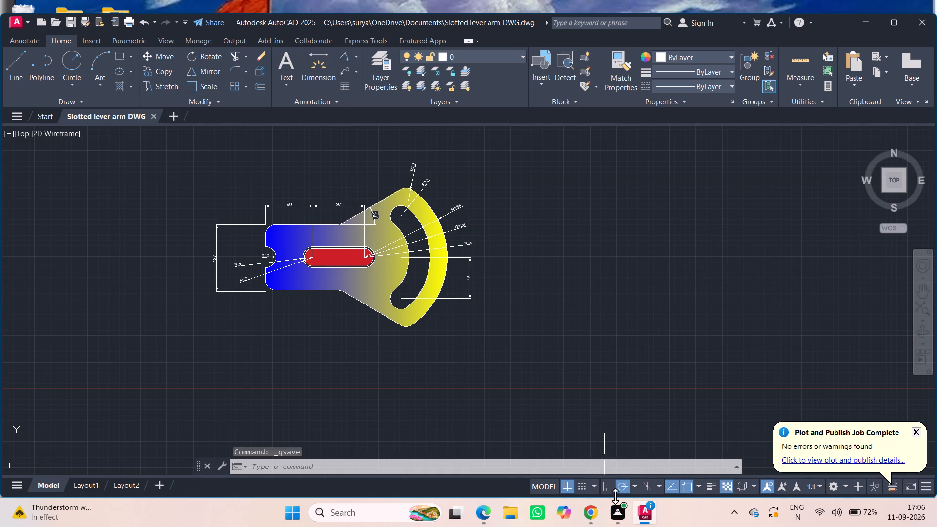